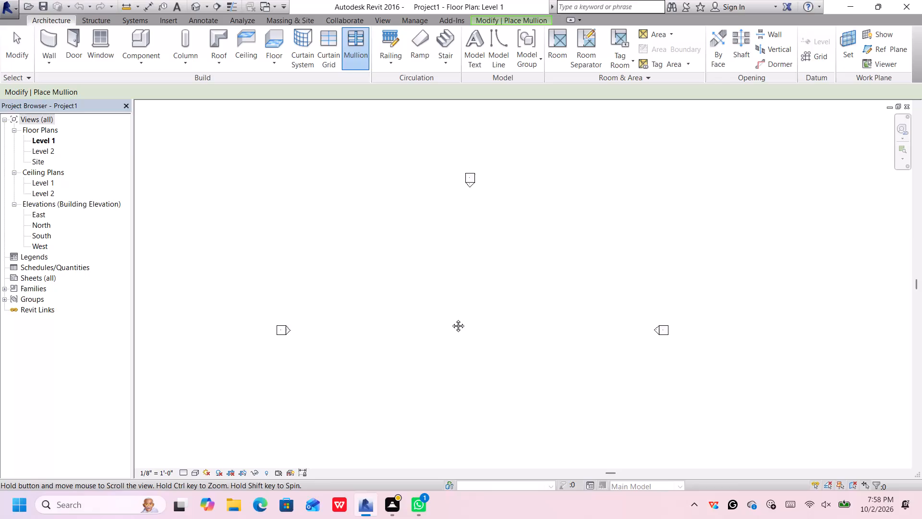
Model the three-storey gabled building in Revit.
Draw a rectangular loop of Generic - 8" walls, about 84' wide by 80' deep, between the four elevation markers.
scroll(477, 378, up, 5)
scroll(479, 365, down, 6)
middle_drag(491, 361, 479, 342)
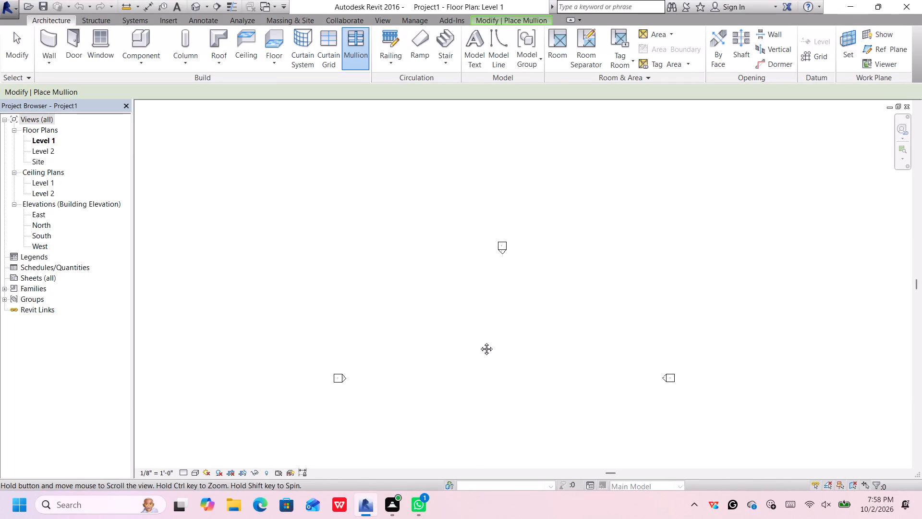
middle_drag(479, 342, 451, 258)
scroll(456, 279, up, 3)
scroll(457, 278, down, 2)
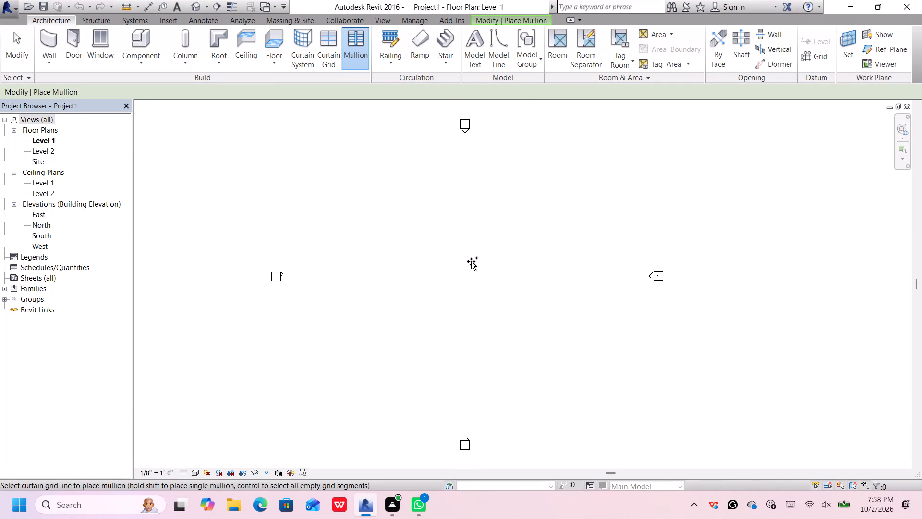
click(49, 37)
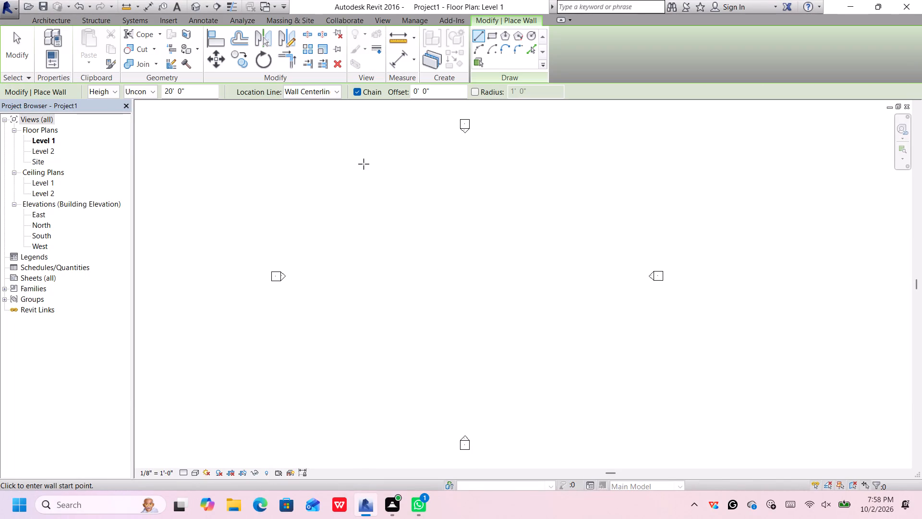
click(490, 36)
drag(344, 170, 462, 299)
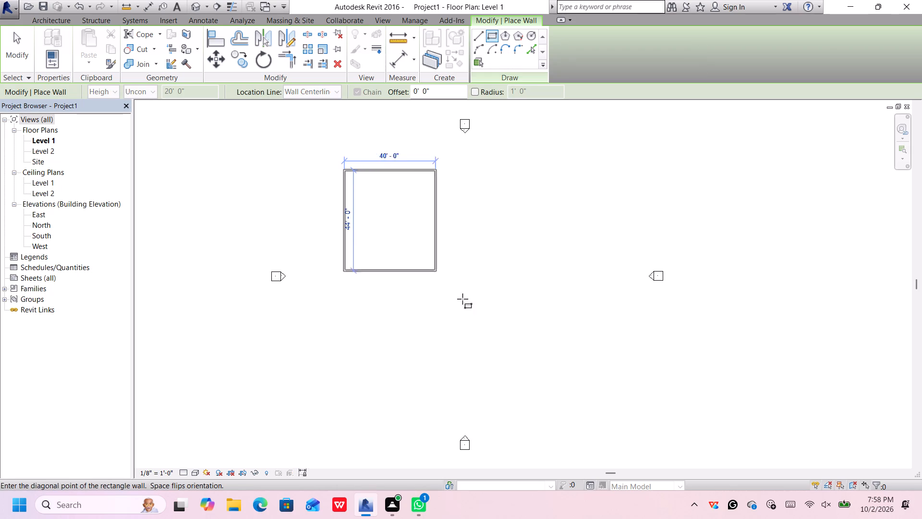
drag(462, 299, 579, 398)
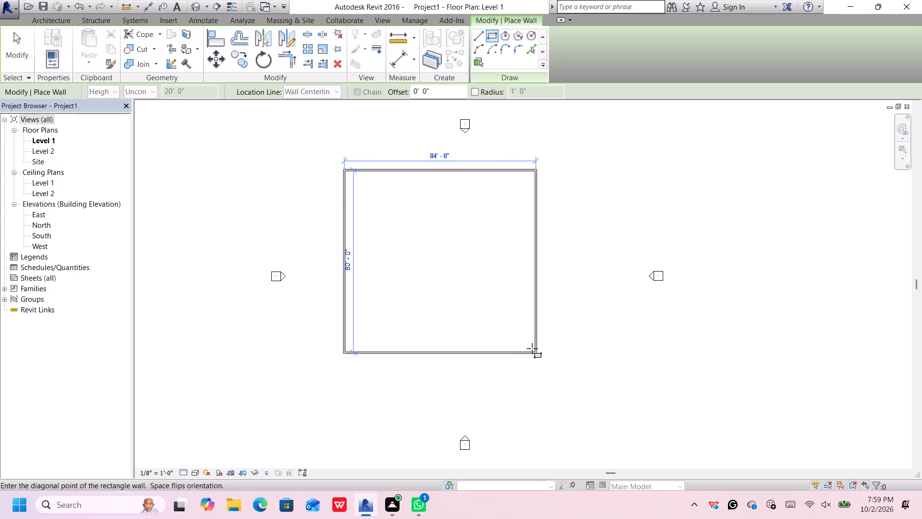
click(533, 350)
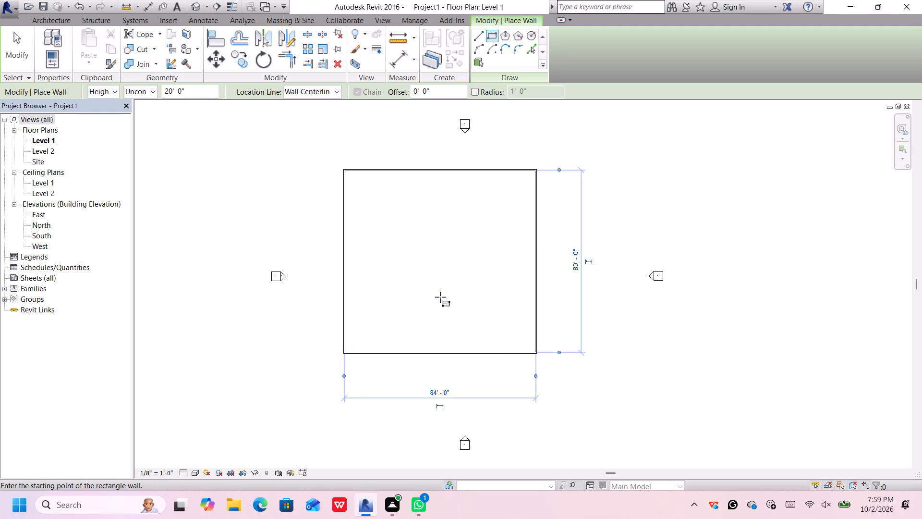
click(535, 352)
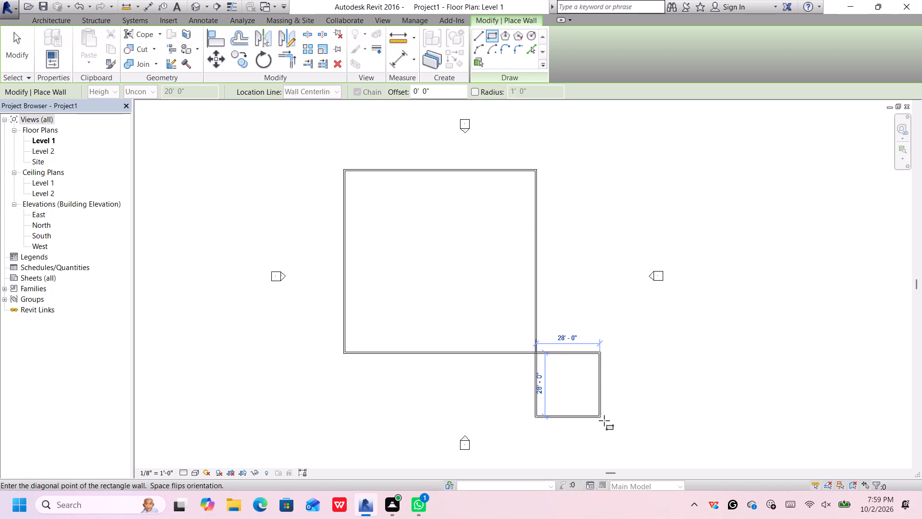
key(Escape)
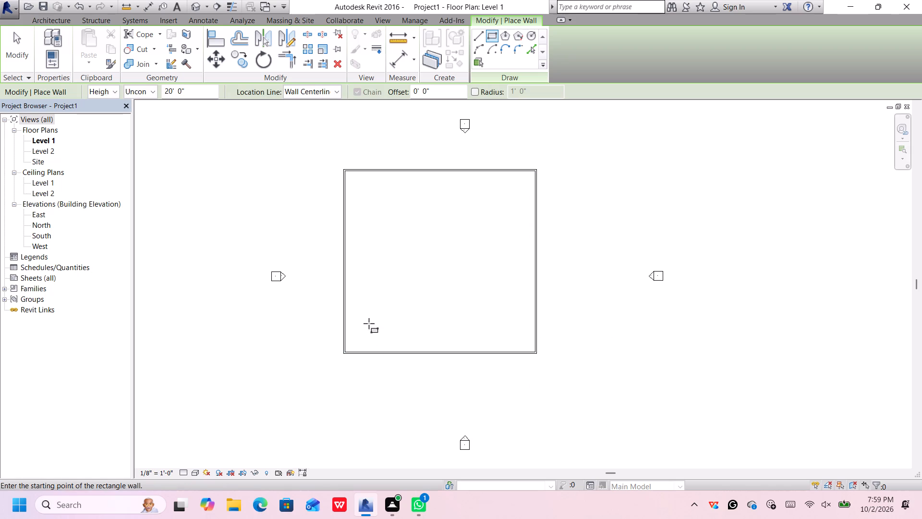
click(15, 44)
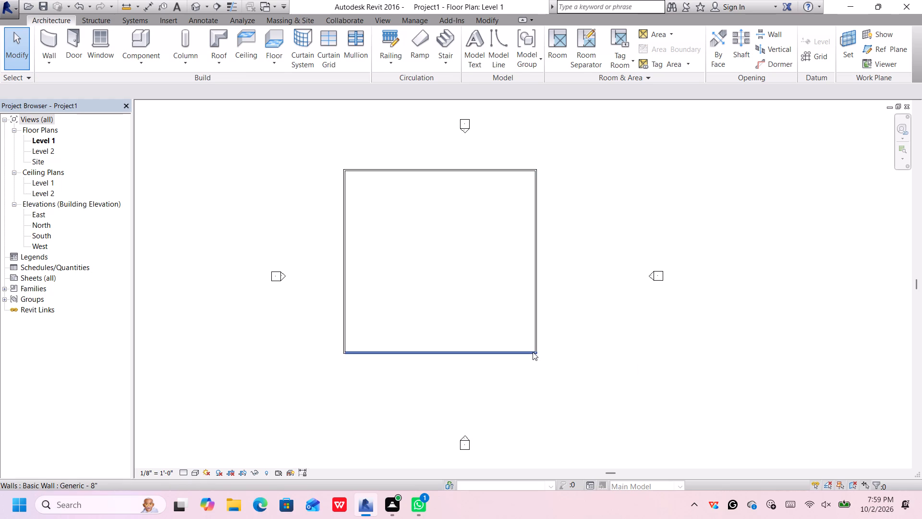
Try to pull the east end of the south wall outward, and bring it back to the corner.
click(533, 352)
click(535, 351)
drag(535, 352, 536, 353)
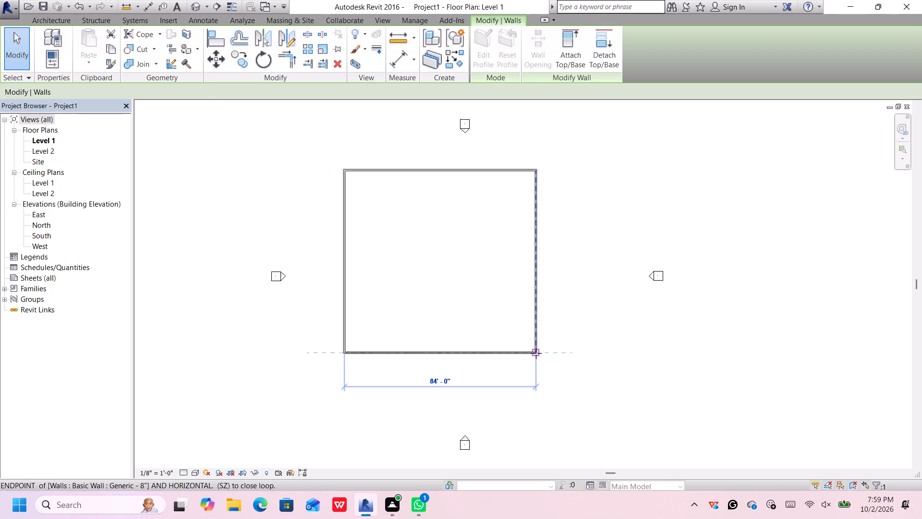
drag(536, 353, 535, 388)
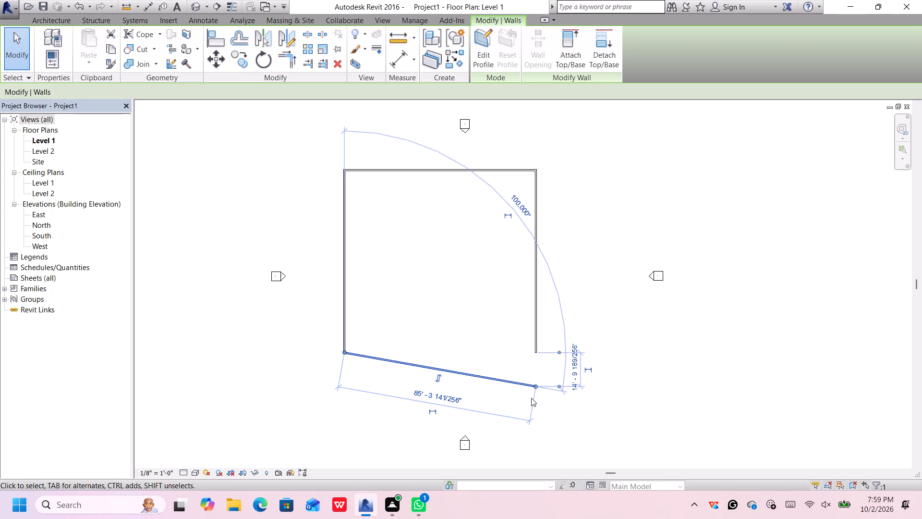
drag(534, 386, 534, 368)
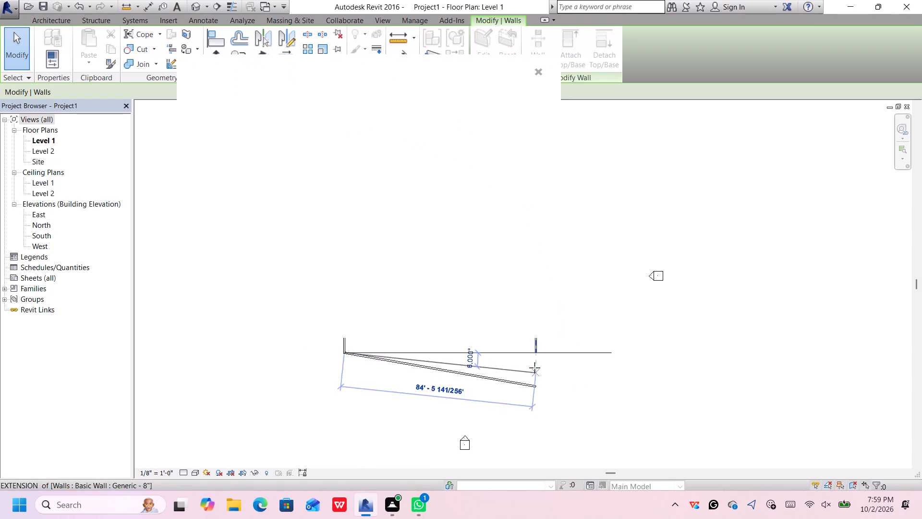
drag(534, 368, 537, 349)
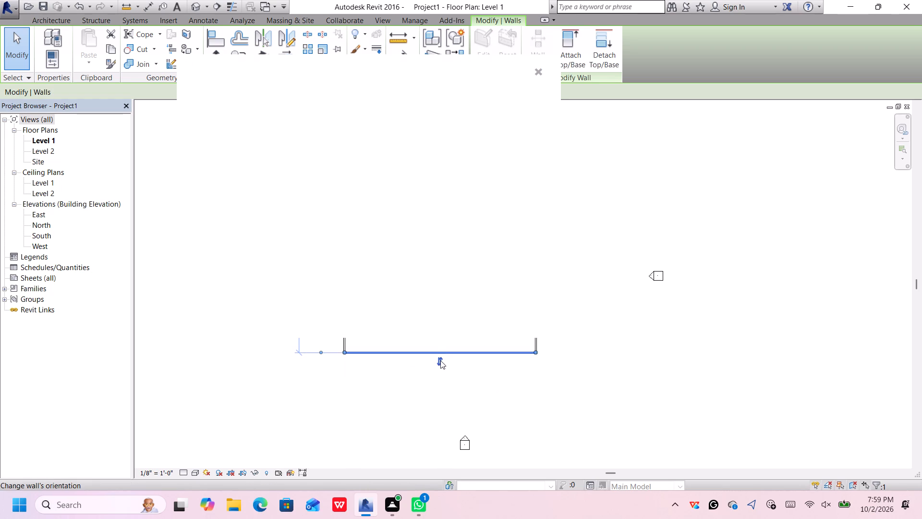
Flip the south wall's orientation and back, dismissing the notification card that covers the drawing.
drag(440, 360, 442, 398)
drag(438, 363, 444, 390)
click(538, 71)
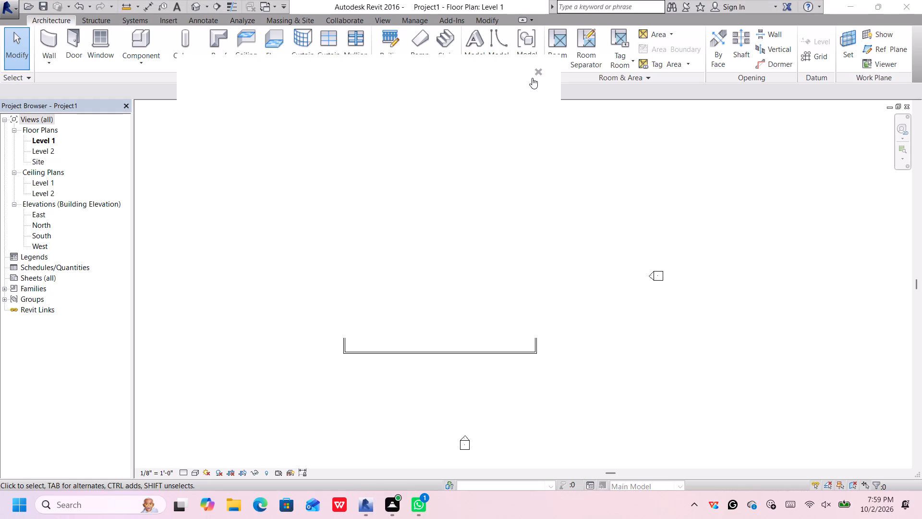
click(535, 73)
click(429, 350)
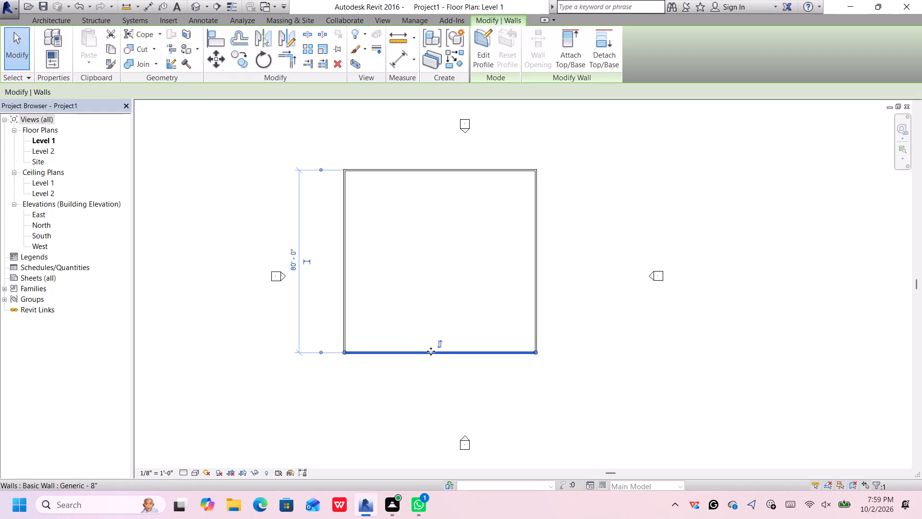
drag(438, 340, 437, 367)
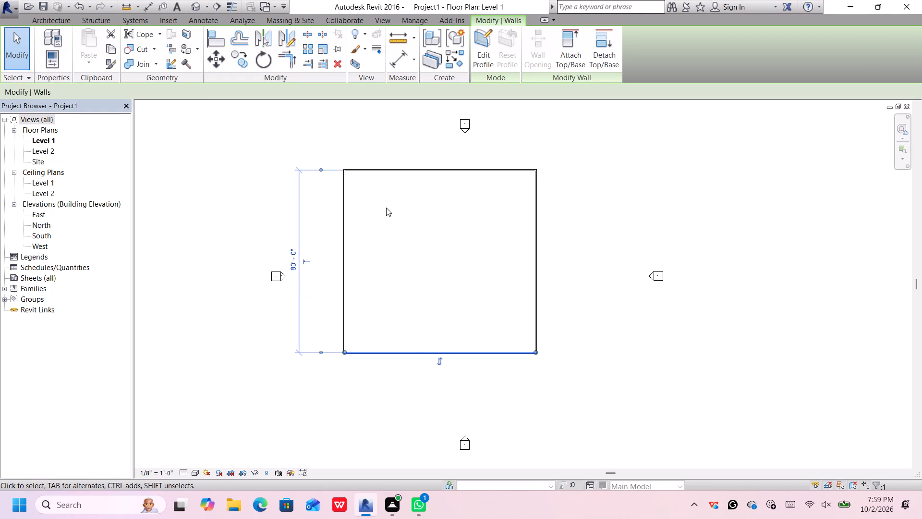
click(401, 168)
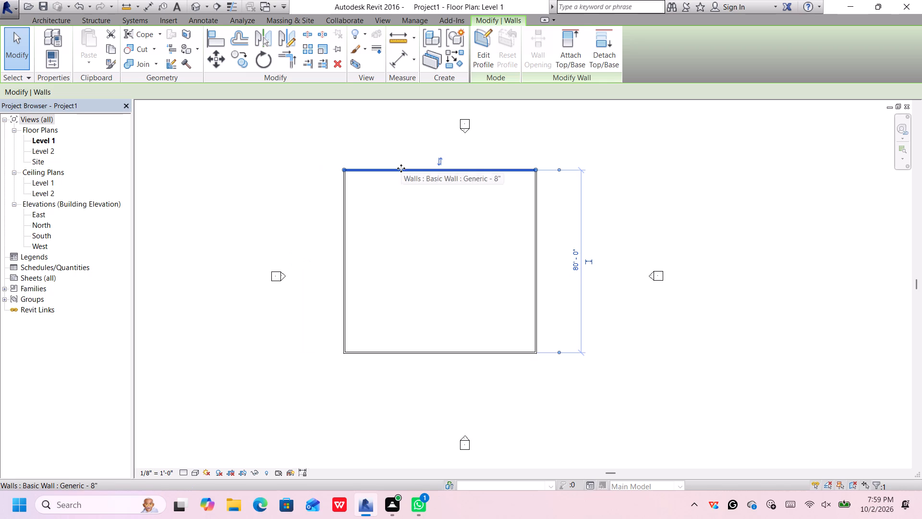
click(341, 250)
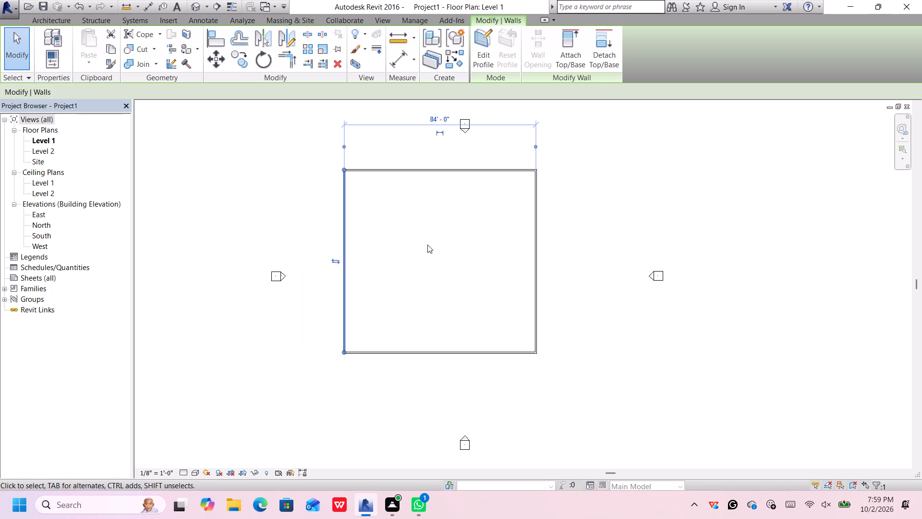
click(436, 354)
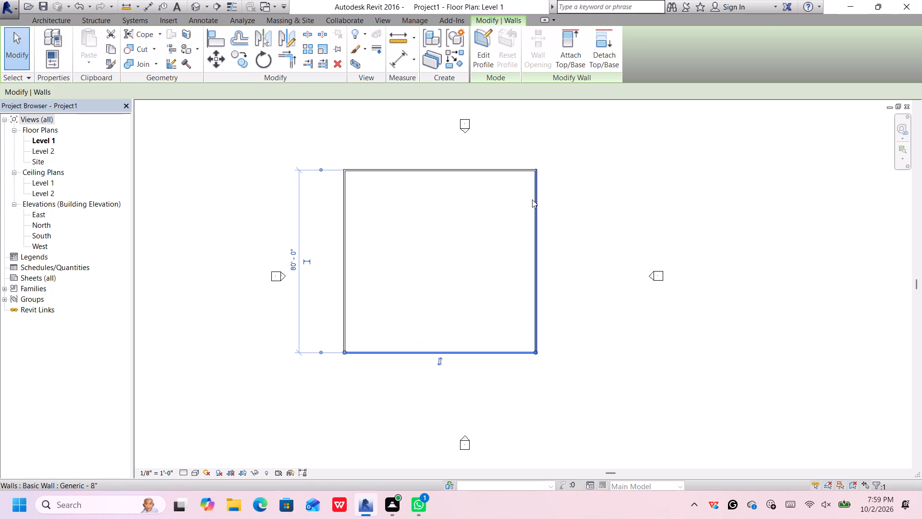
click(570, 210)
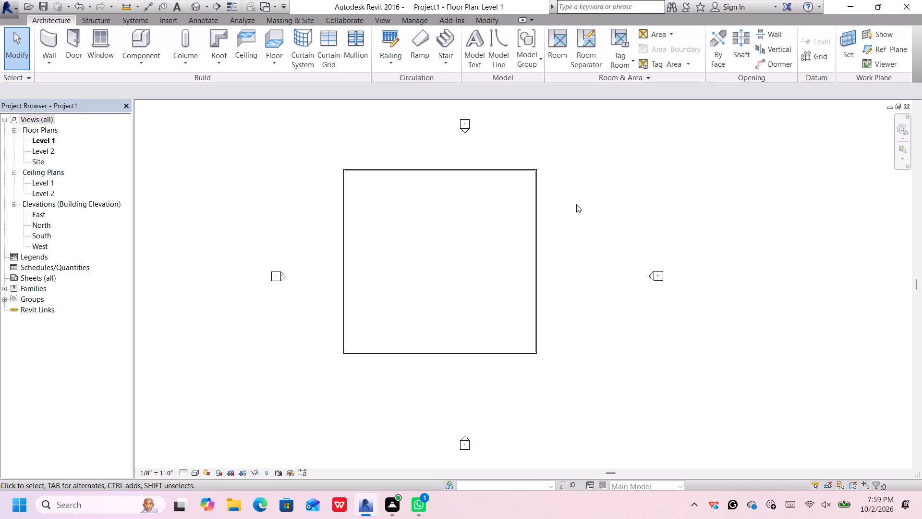
Move the west wall by setting its distance from the east wall to 100'.
click(461, 353)
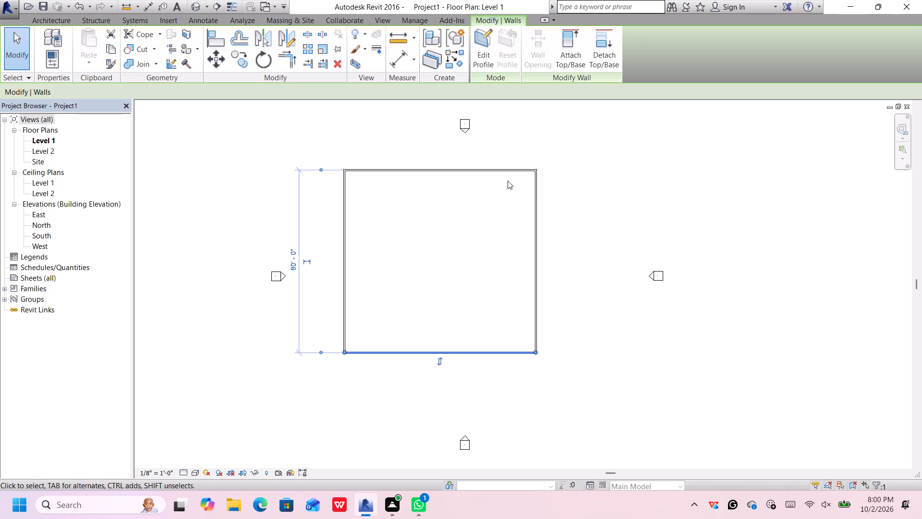
click(494, 170)
click(340, 271)
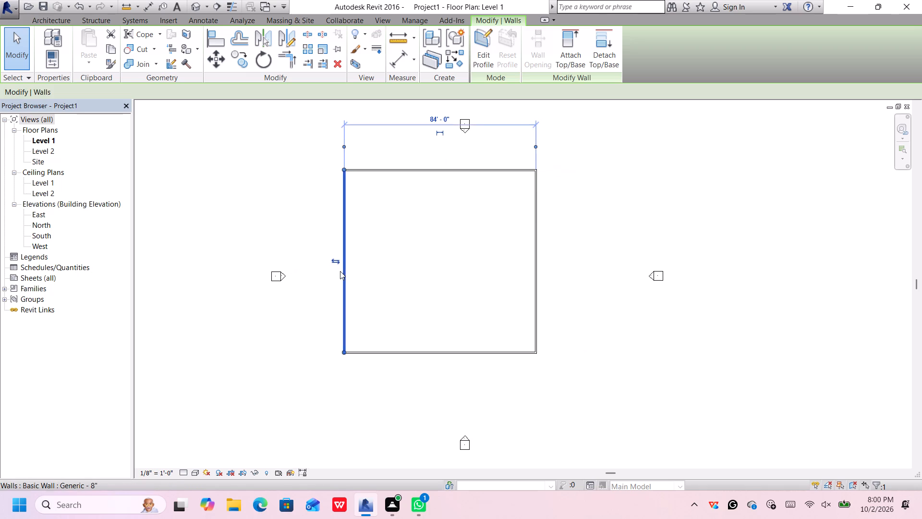
click(440, 117)
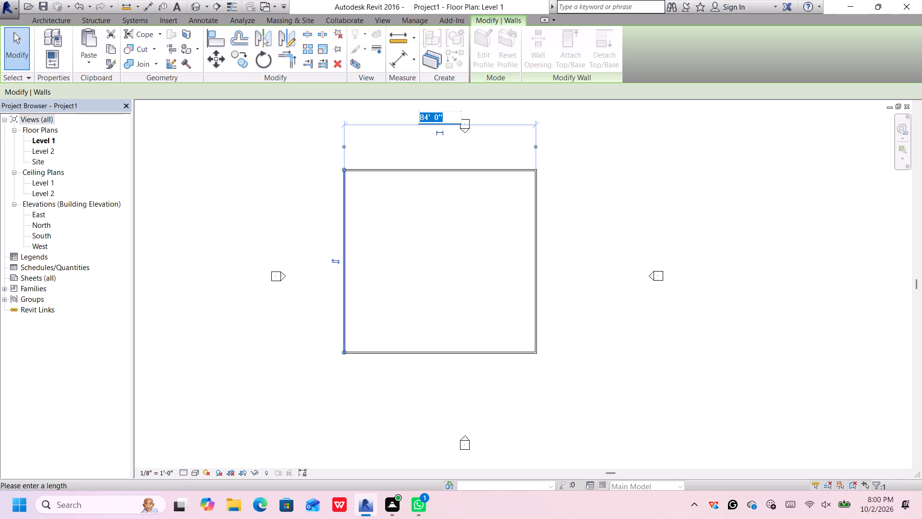
key(BackSpace)
text(100')
key(Return)
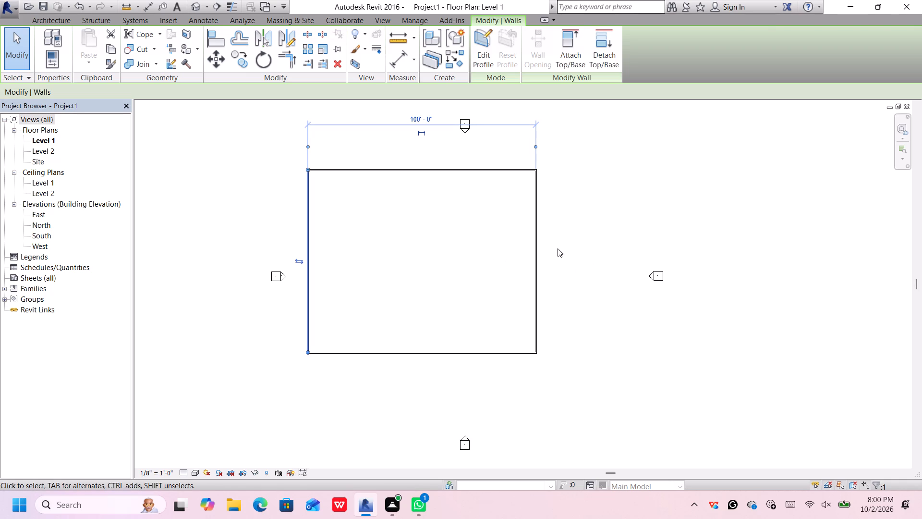
click(579, 243)
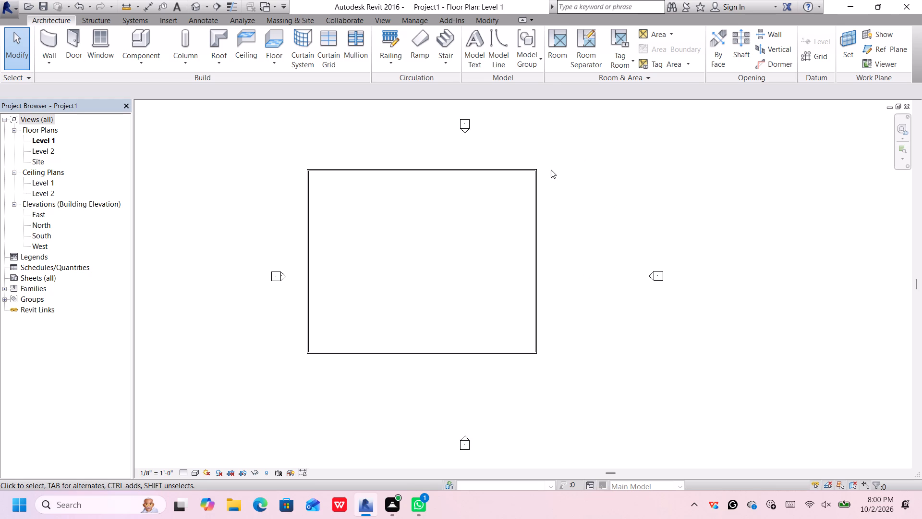
Nudge the four walls, together with the north and west elevation markers, eastward until the rectangle is roughly centred on the south marker.
drag(574, 135, 416, 251)
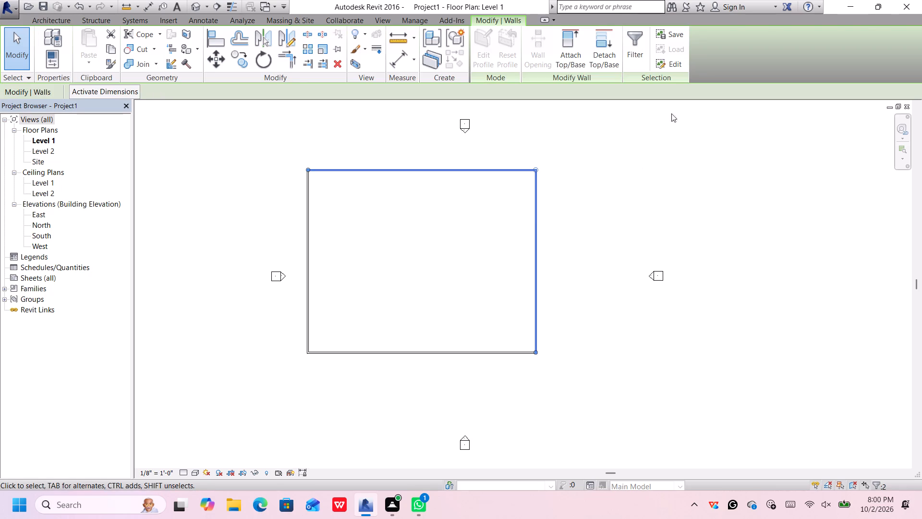
drag(600, 124, 248, 387)
right_click(397, 297)
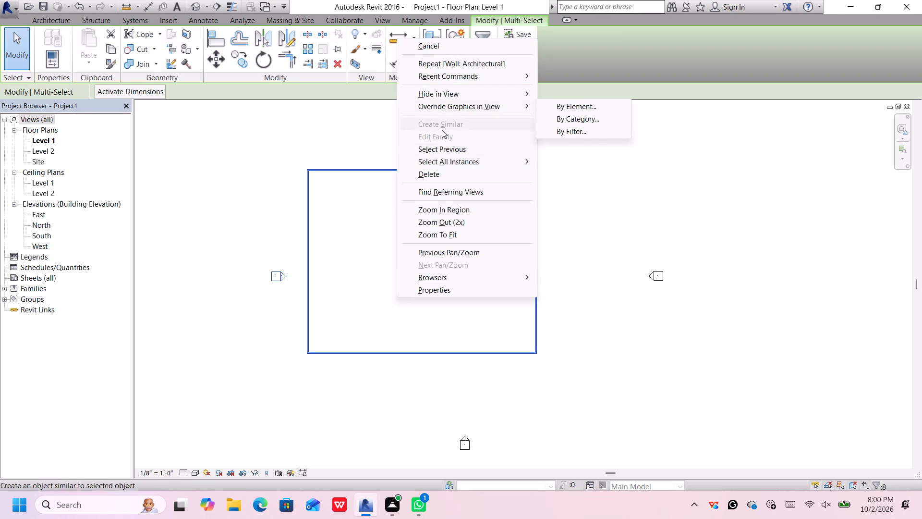
key(Right)
key(Right)
key(Right)
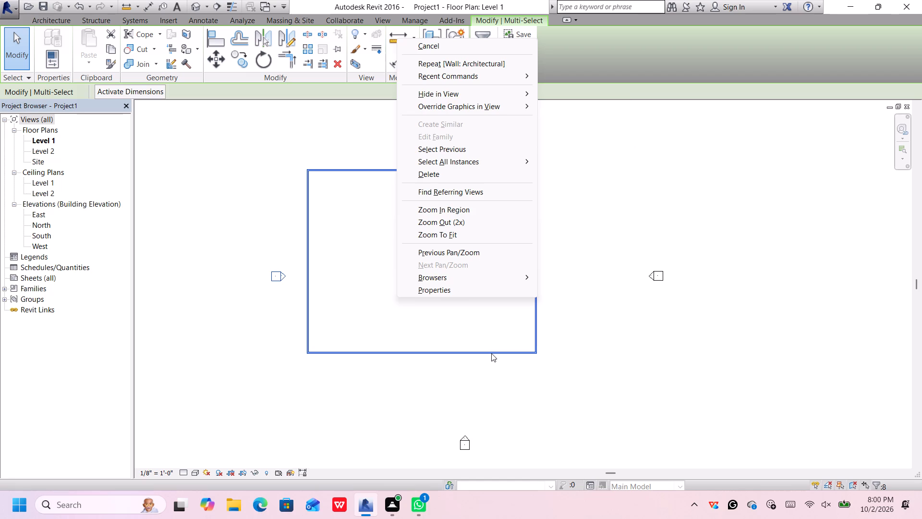
key(Escape)
key(Right)
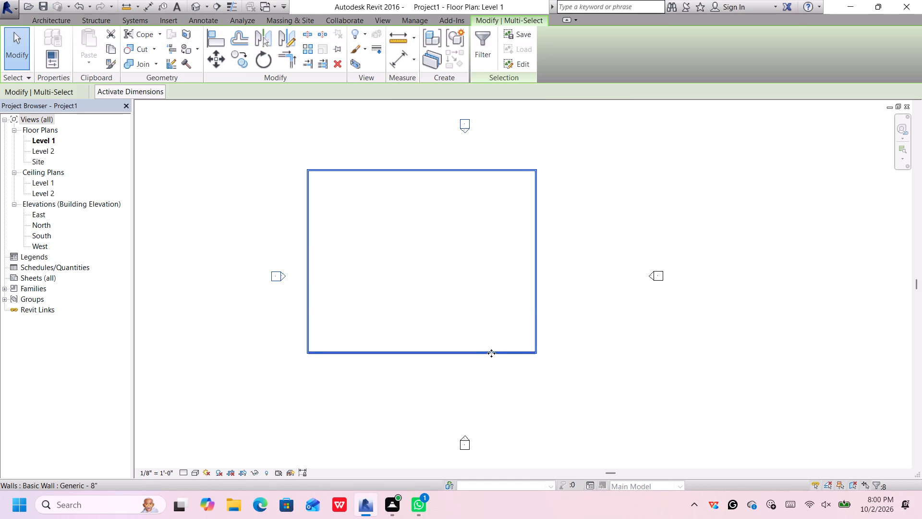
key(Right)
key(Right)
key(Right)
key(Right)
key(Right)
key(Right)
key(Right)
key(Right)
key(Right)
key(Right)
key(Right)
key(Right)
key(Right)
key(Right)
key(Right)
key(Right)
key(Right)
key(Right)
key(Right)
key(Right)
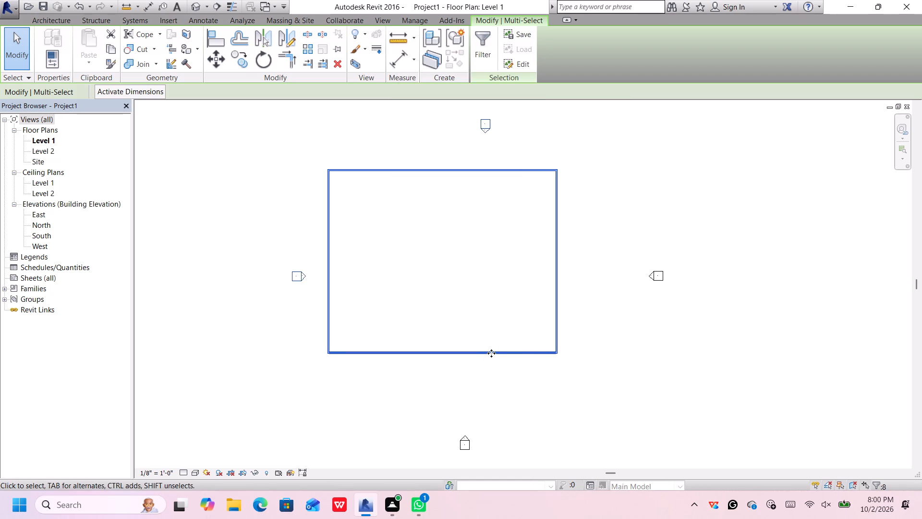
key(Right)
key(Right)
key(Right)
key(Right)
key(Right)
key(Right)
key(Right)
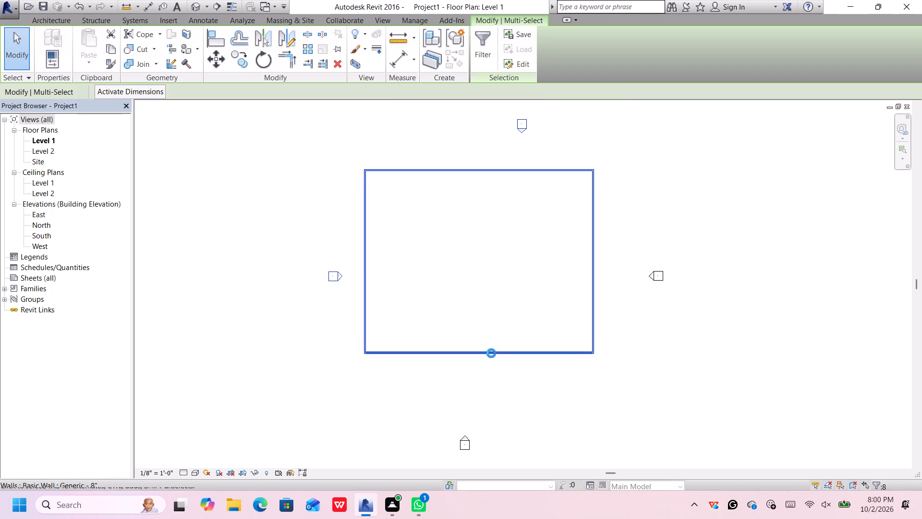
key(Left)
key(Left)
key(Left)
key(Left)
key(Left)
key(Left)
key(Left)
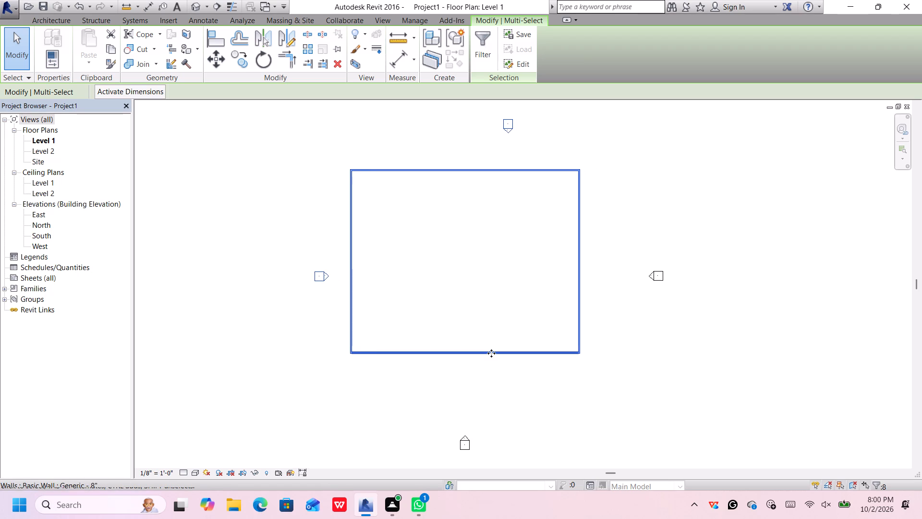
key(Right)
click(617, 261)
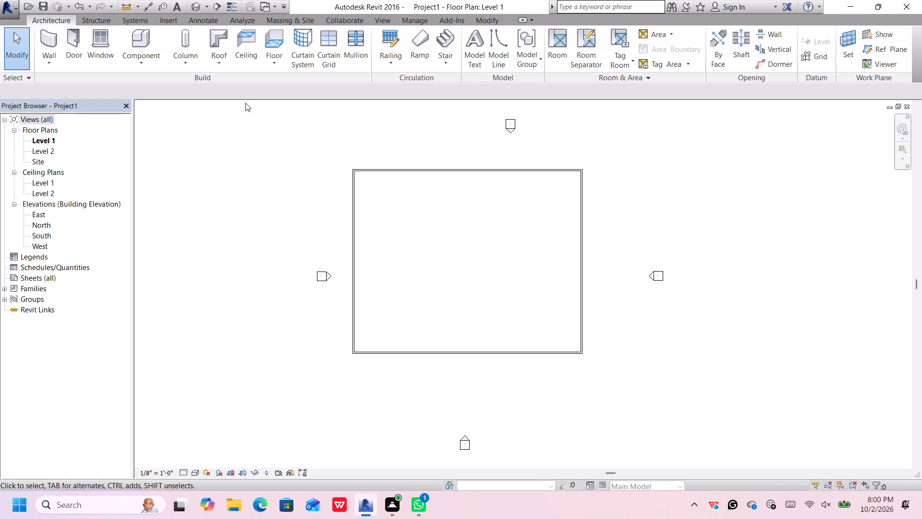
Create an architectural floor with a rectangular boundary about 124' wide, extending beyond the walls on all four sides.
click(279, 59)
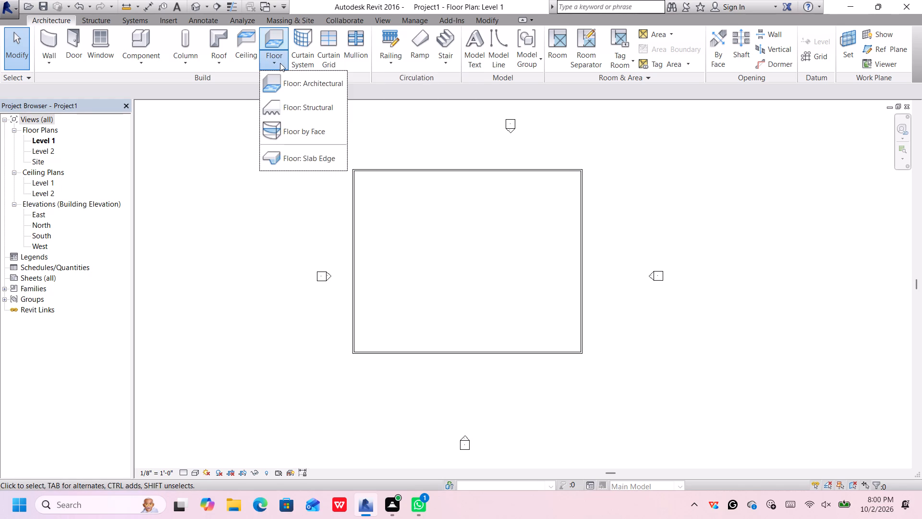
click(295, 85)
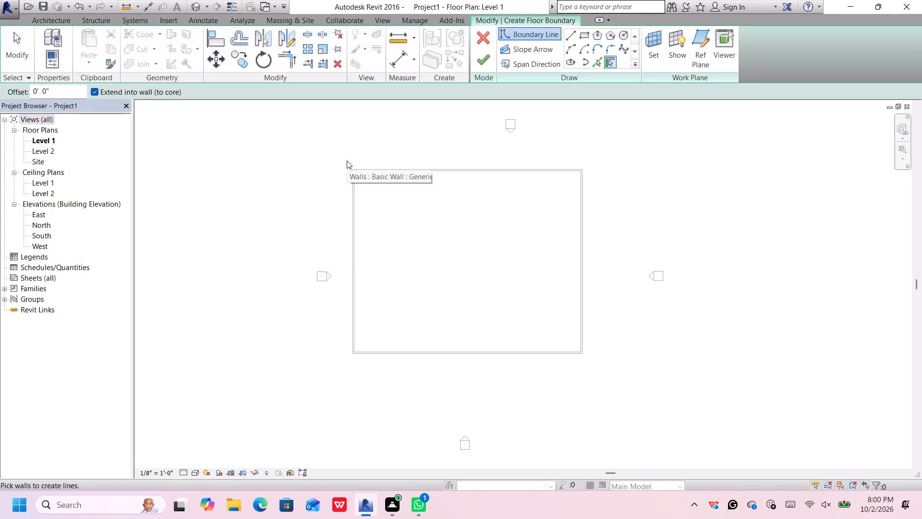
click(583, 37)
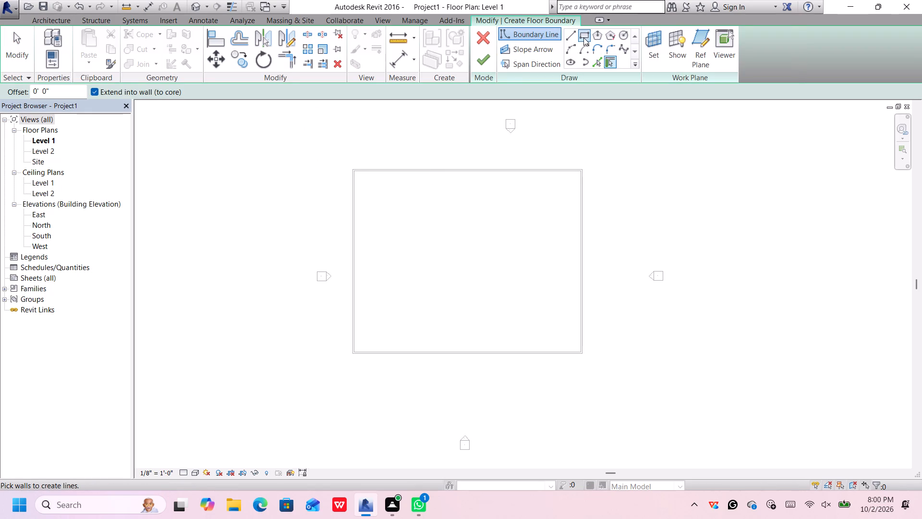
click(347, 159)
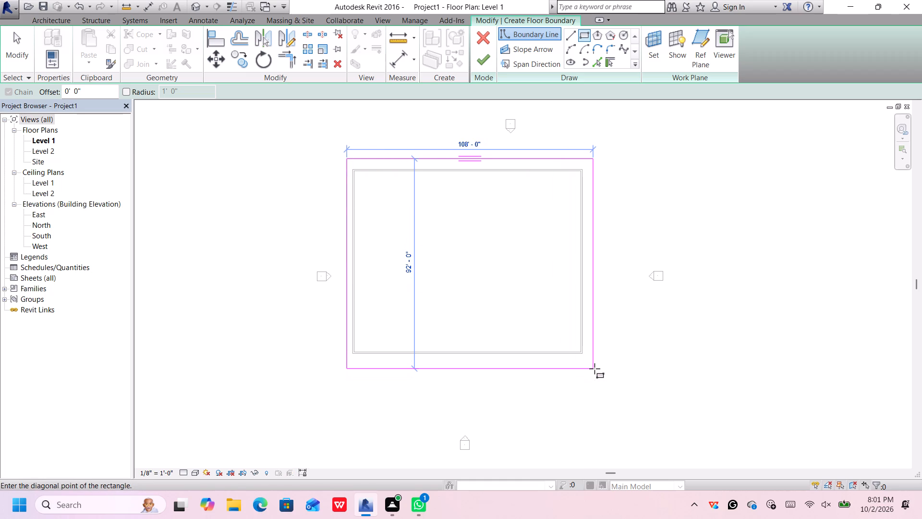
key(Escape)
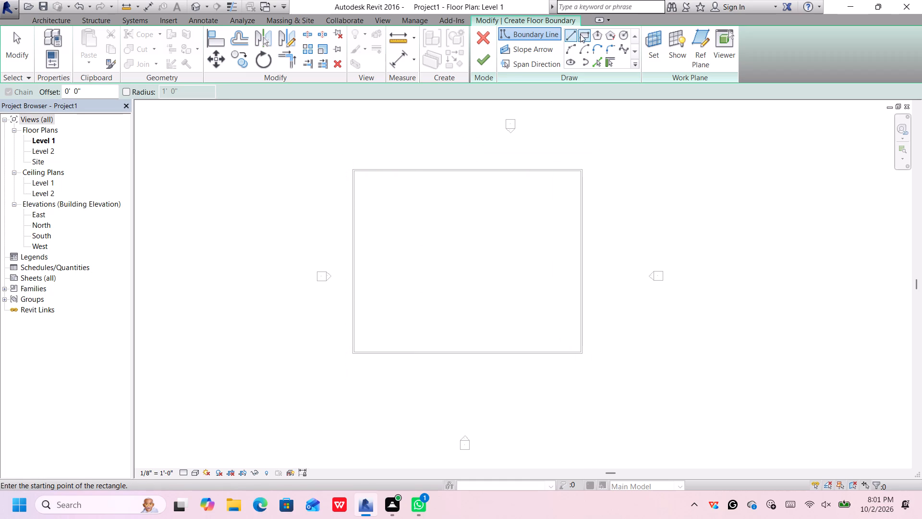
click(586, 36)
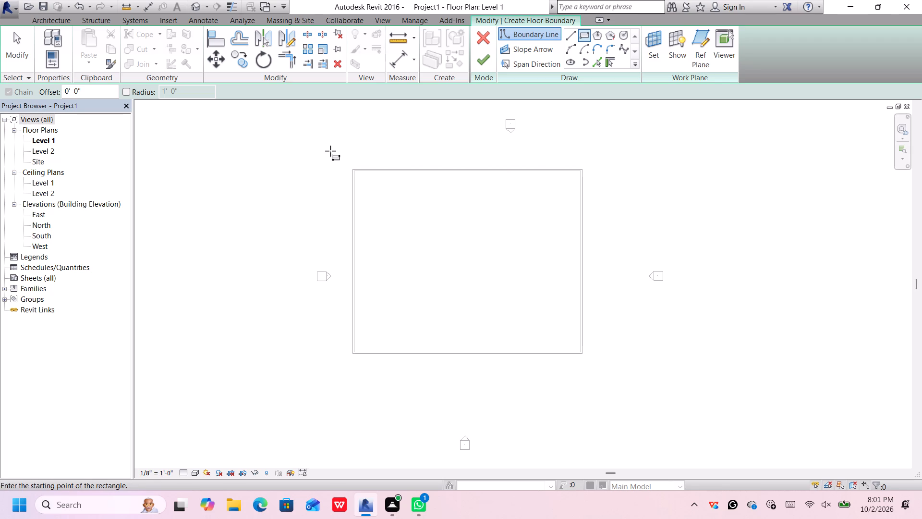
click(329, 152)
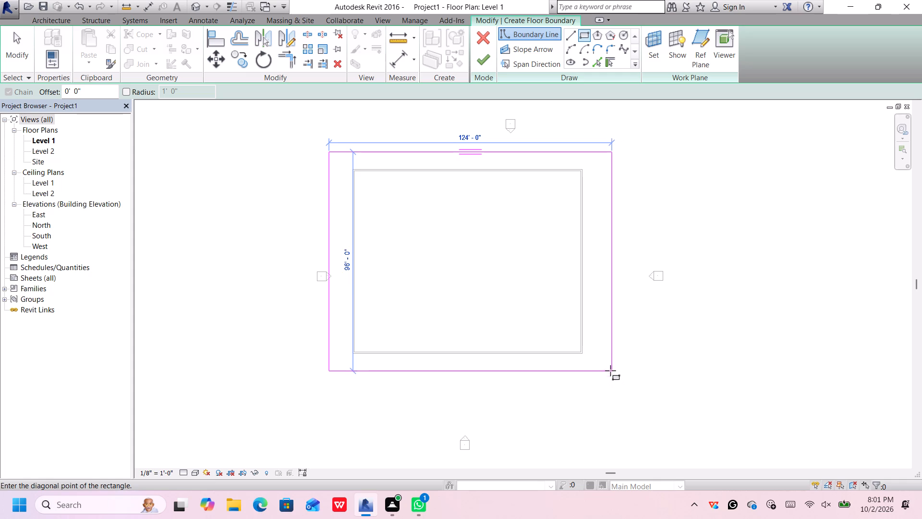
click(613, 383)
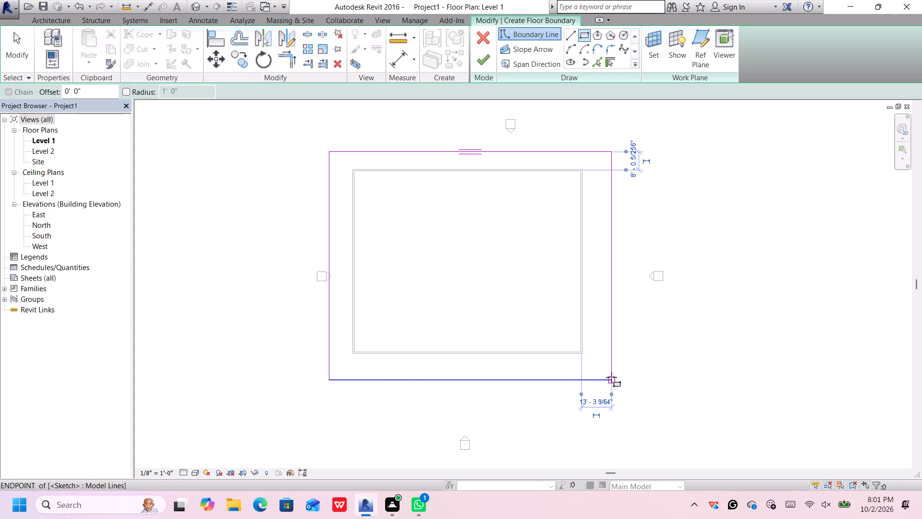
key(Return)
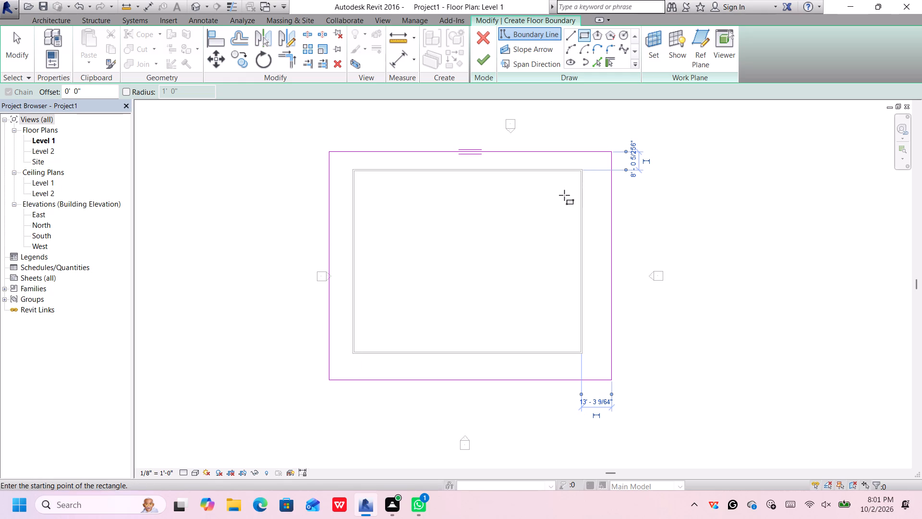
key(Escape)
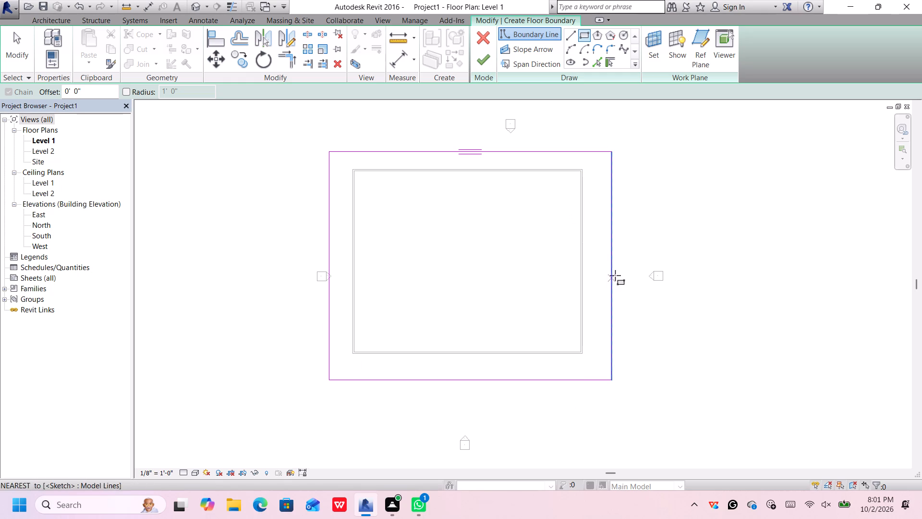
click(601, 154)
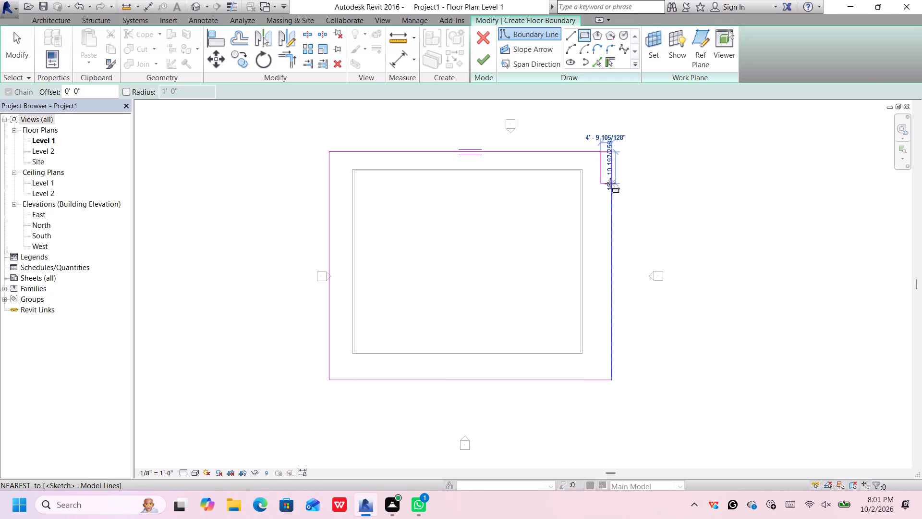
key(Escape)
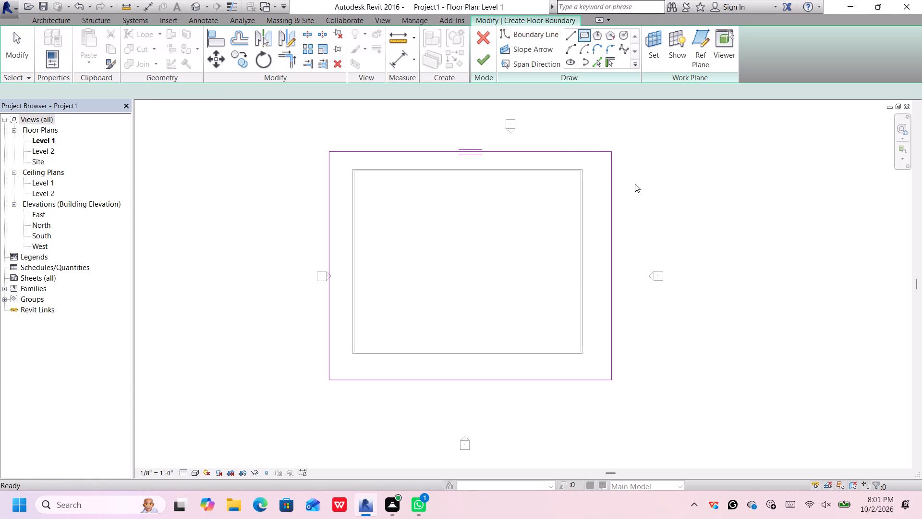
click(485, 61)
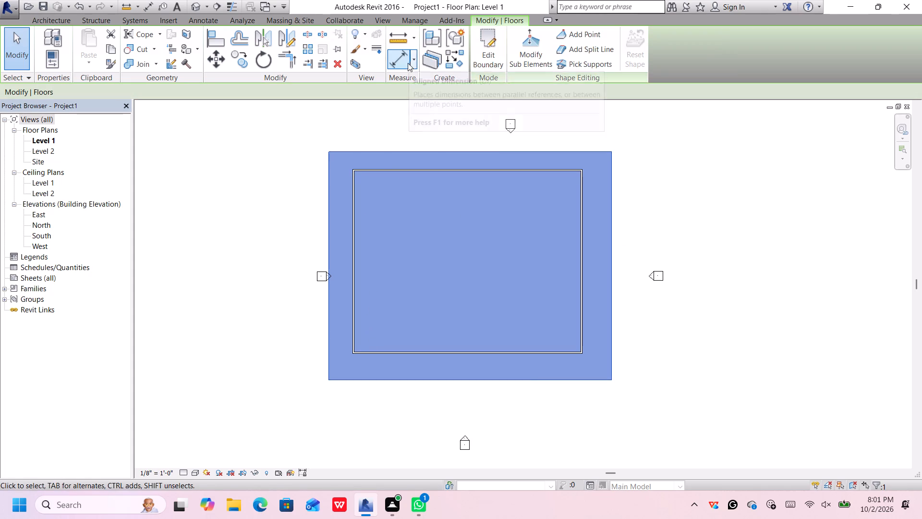
Open the default 3D view to examine the walls and floor, dismissing the notification card that covers it.
click(196, 6)
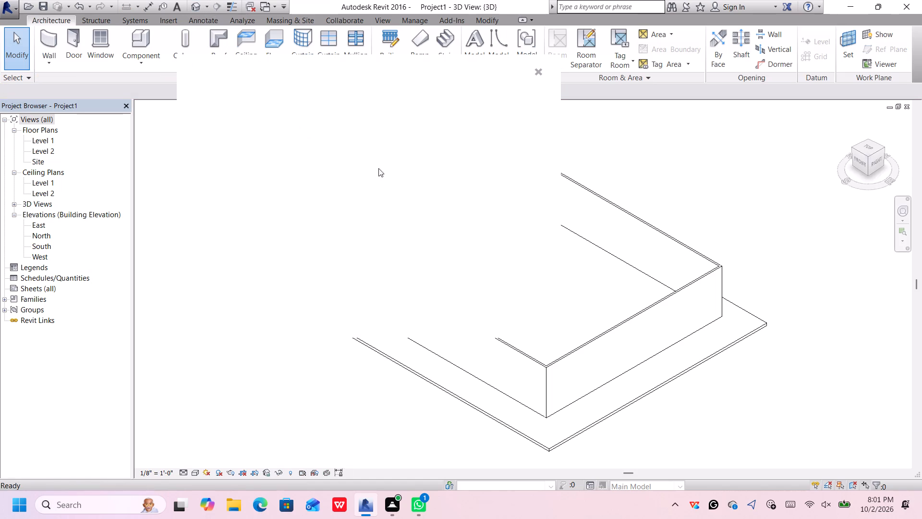
click(537, 71)
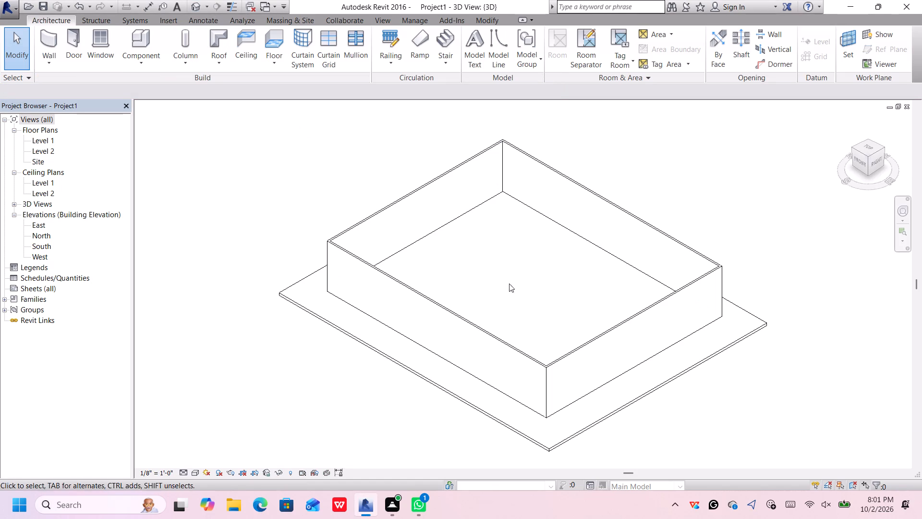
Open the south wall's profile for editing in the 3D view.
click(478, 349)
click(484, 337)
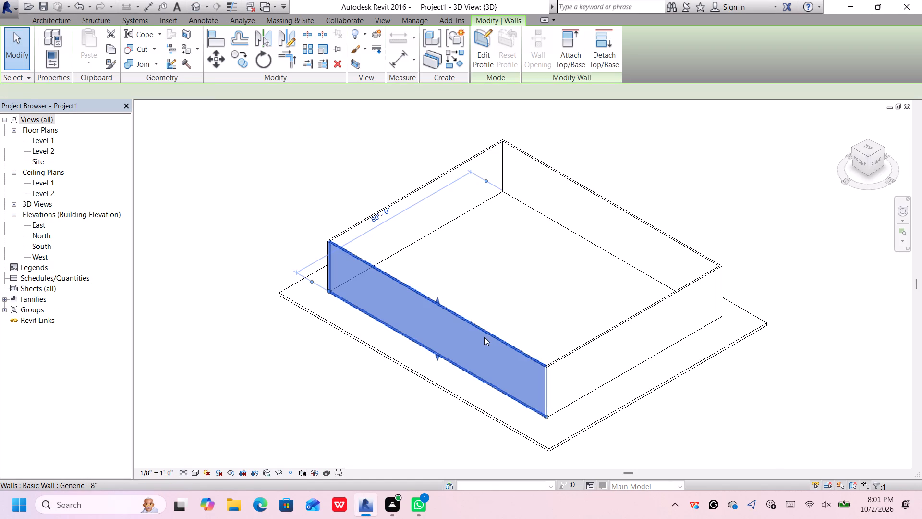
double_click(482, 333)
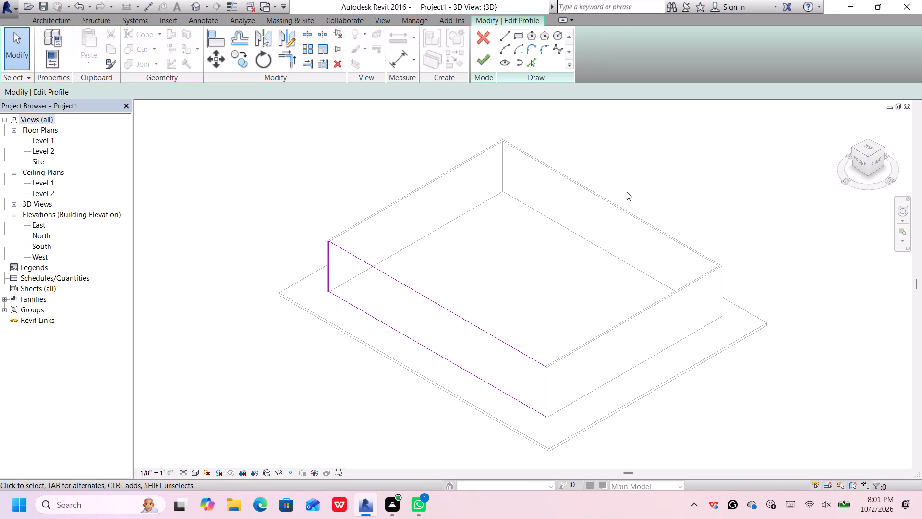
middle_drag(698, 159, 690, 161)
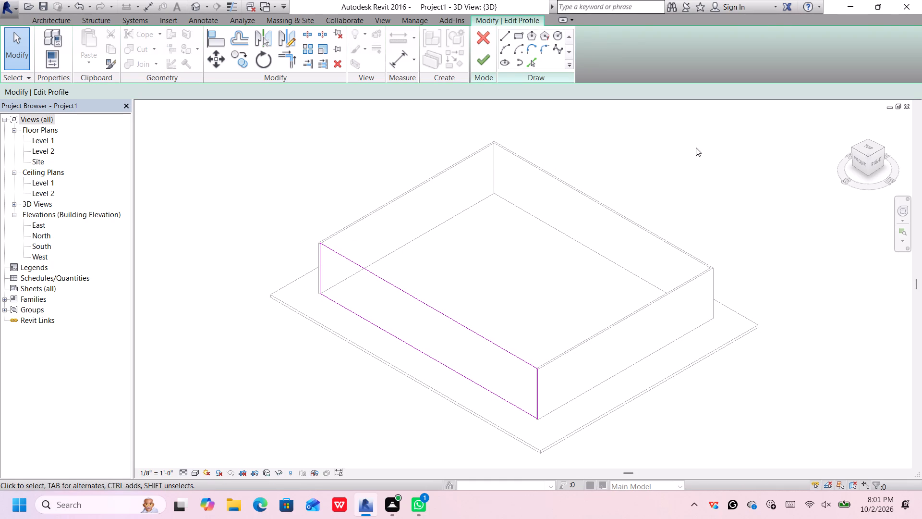
Undo the profile edit, the floor, the marker and wall moves and all the walls, back to the empty Level 1 plan.
key(ctrl+z)
key(ctrl+z)
key(ctrl+z)
key(ctrl+z)
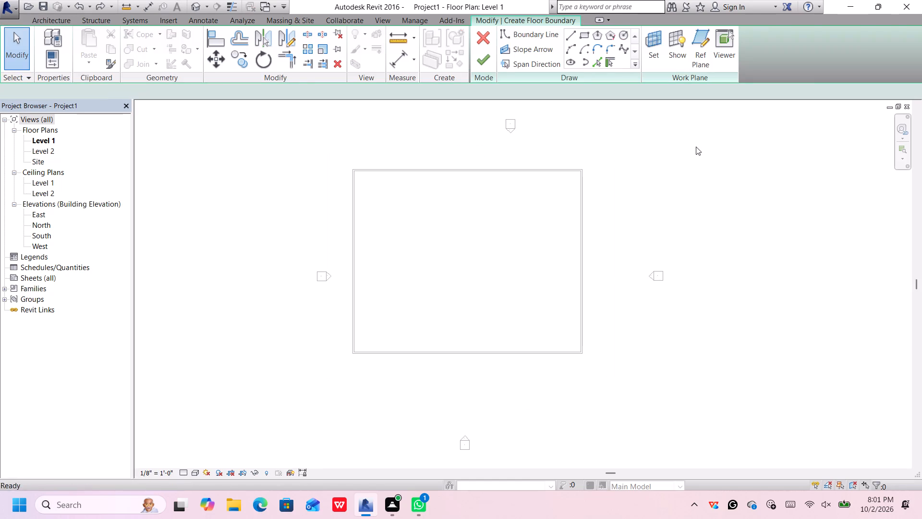
key(ctrl+z)
key(ctrl+z)
key(ctrl+z)
key(ctrl+z)
key(ctrl+z)
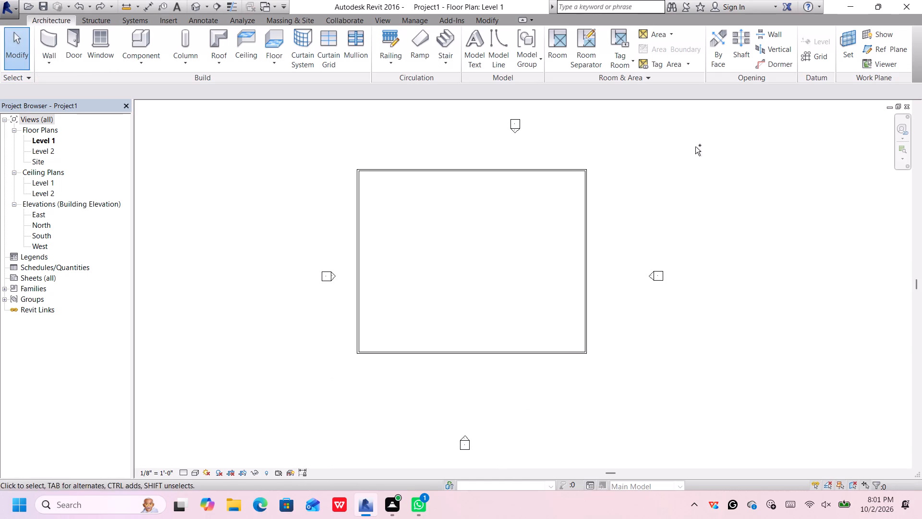
key(ctrl+z)
key(ctrl+z)
key(ctrl+z)
key(ctrl+z)
key(ctrl+z)
key(ctrl+z)
key(ctrl+z)
key(ctrl+z)
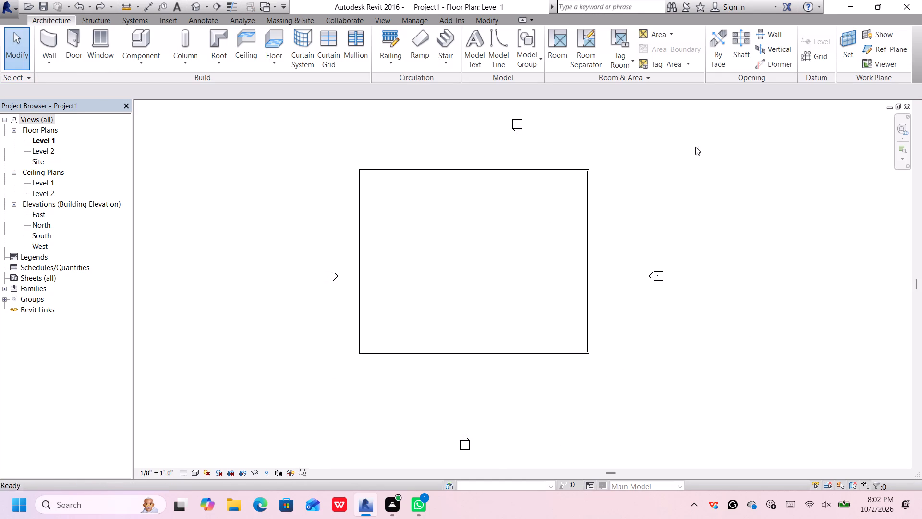
key(ctrl+z)
key(ctrl+z)
key(ctrl+z)
key(ctrl+z)
key(ctrl+z)
key(ctrl+z)
key(ctrl+z)
key(ctrl+z)
key(ctrl+z)
key(ctrl+z)
key(ctrl+z)
key(ctrl+z)
key(ctrl+z)
key(ctrl+z)
key(ctrl+z)
key(ctrl+z)
key(ctrl+z)
key(ctrl+z)
key(ctrl+z)
key(ctrl+z)
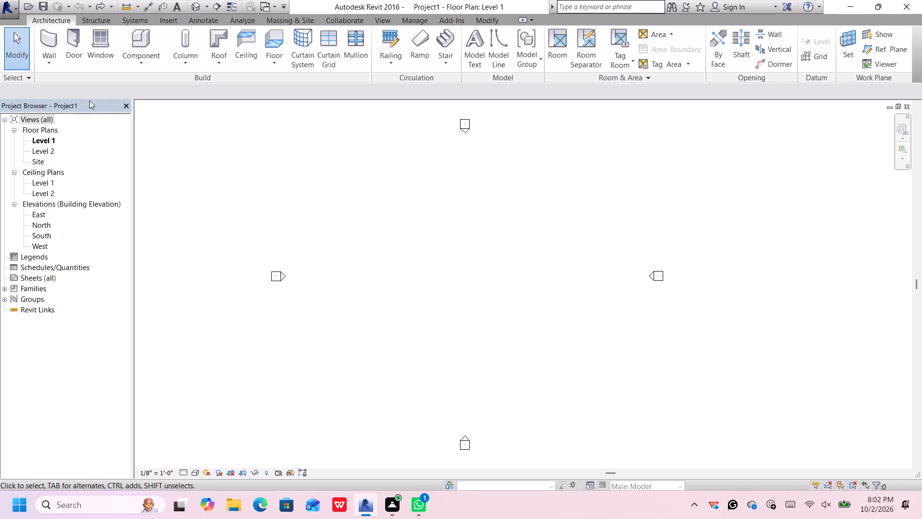
Draw a rectangle of walls about 84' by 64' with an unconnected height of 10' between the elevation markers.
click(44, 36)
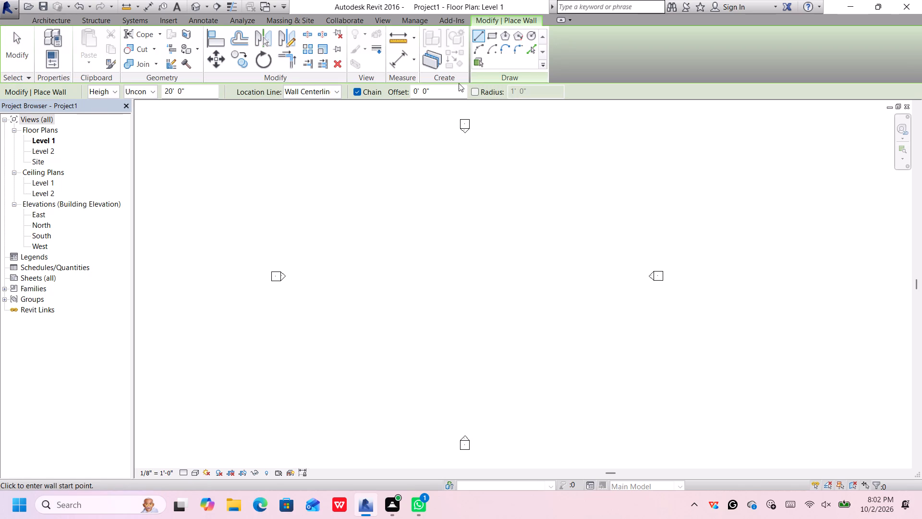
drag(196, 95, 126, 105)
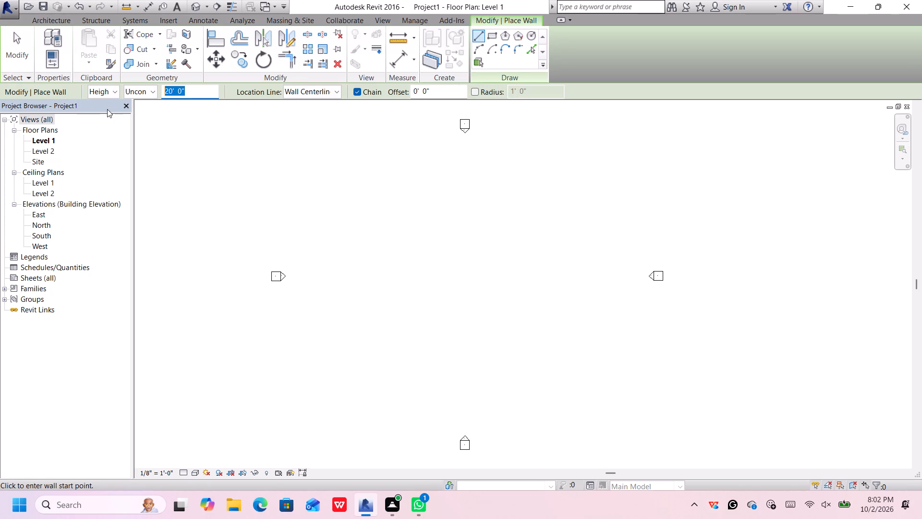
key(BackSpace)
text(10')
key(Return)
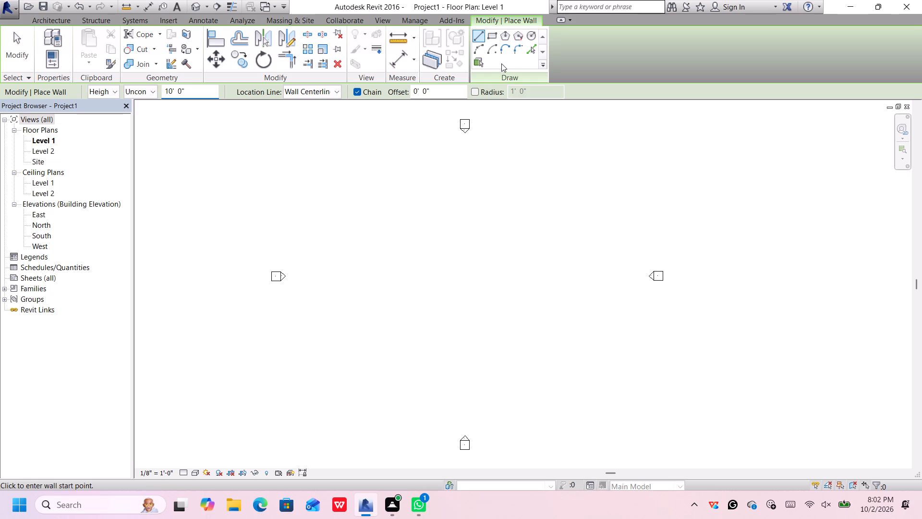
click(490, 32)
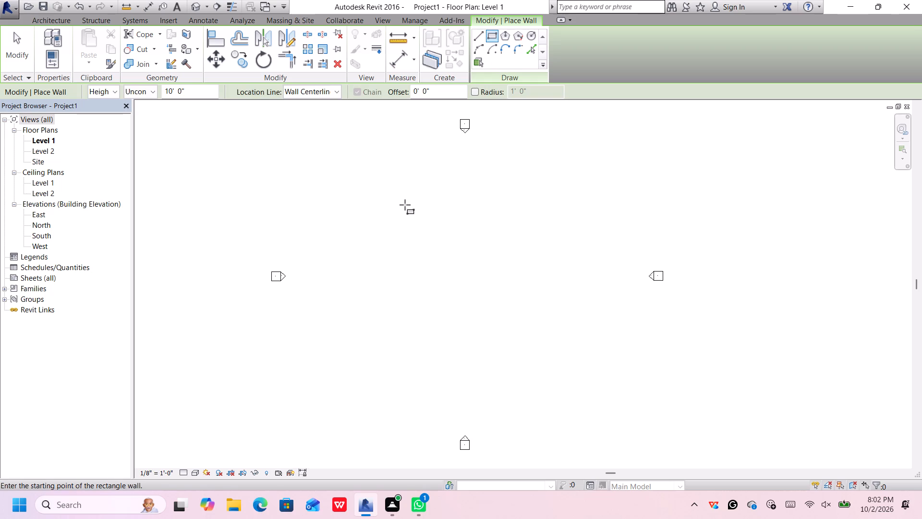
click(402, 203)
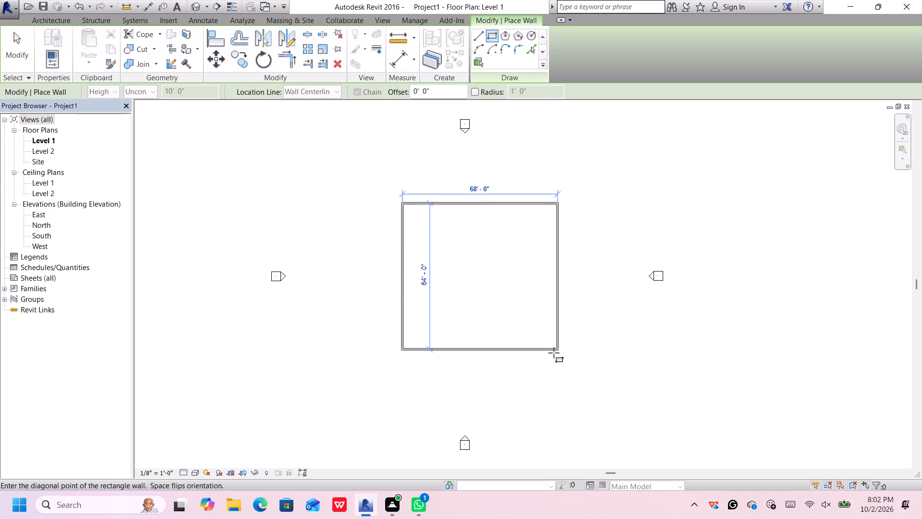
click(594, 353)
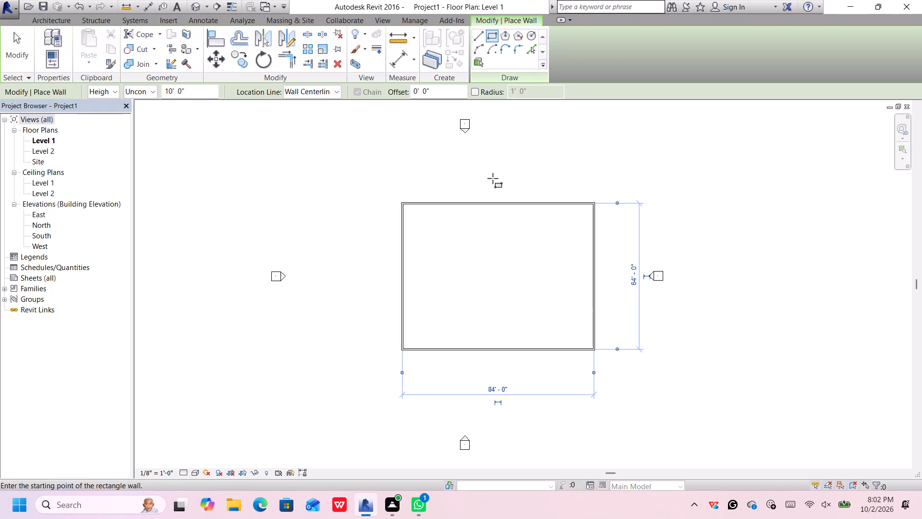
key(Escape)
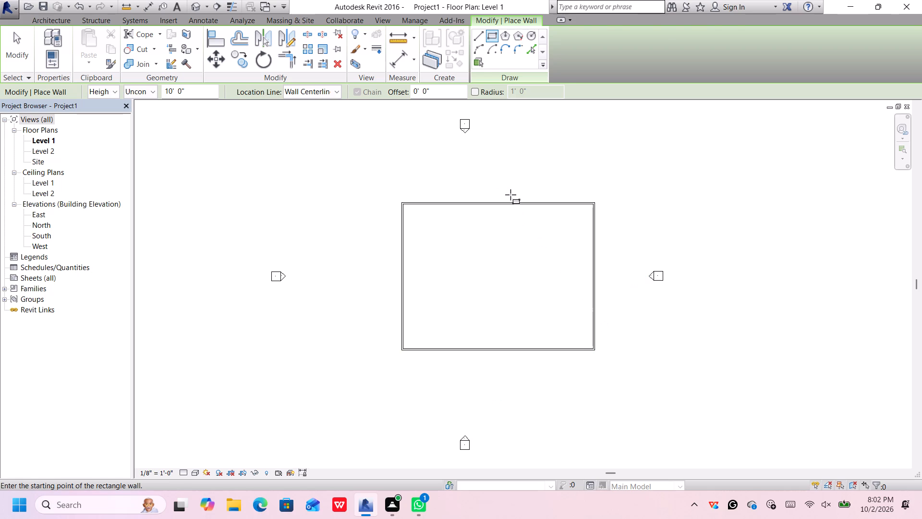
Start an architectural floor on Level 1 and sketch a rectangular boundary about 100' by 88' around the walls.
key(Return)
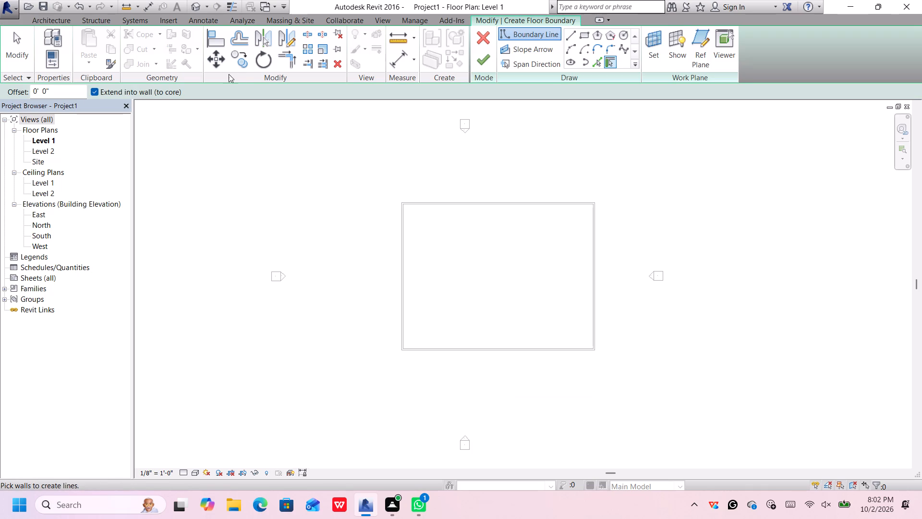
click(485, 63)
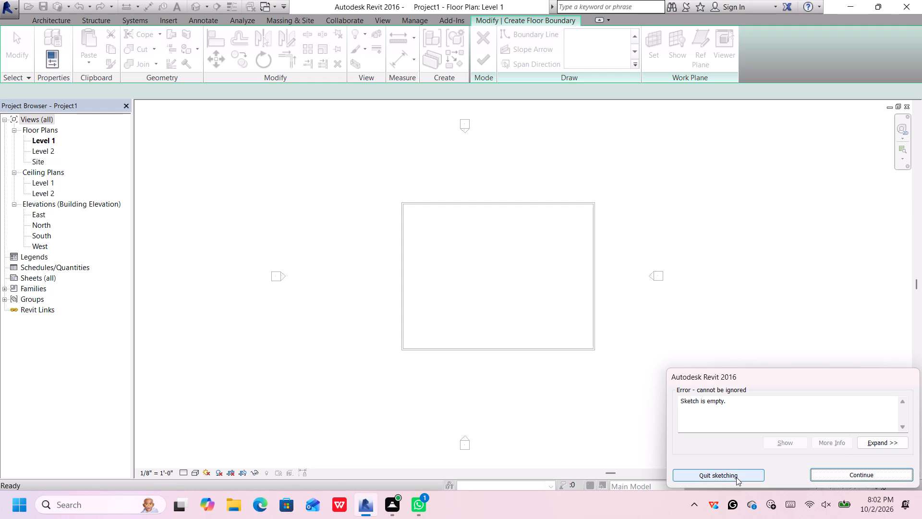
click(859, 475)
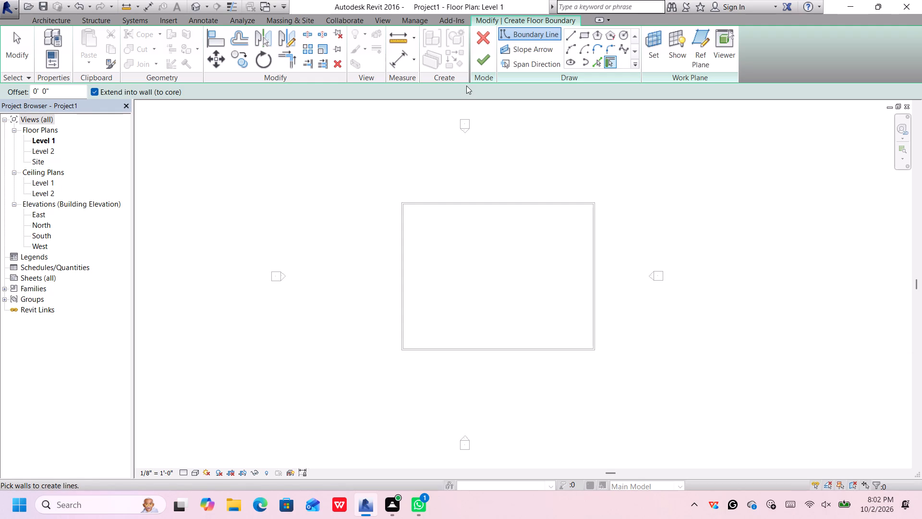
click(65, 17)
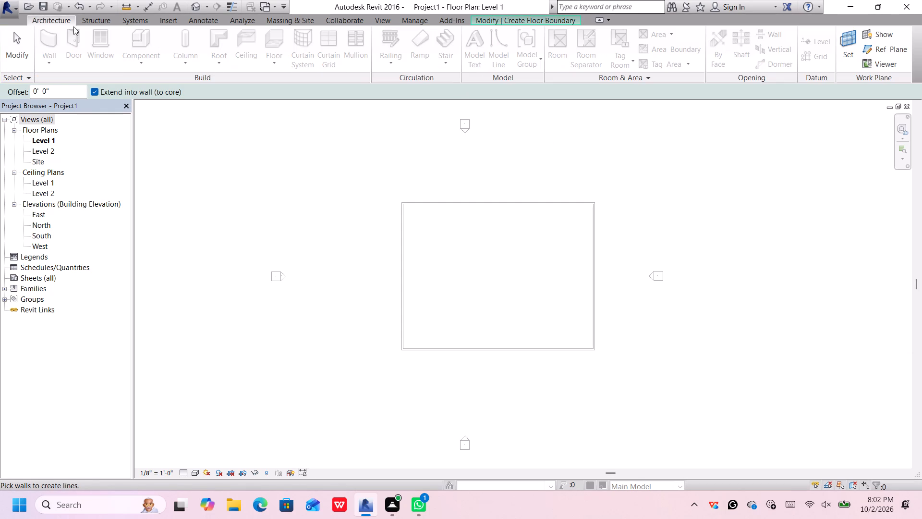
click(503, 15)
click(503, 19)
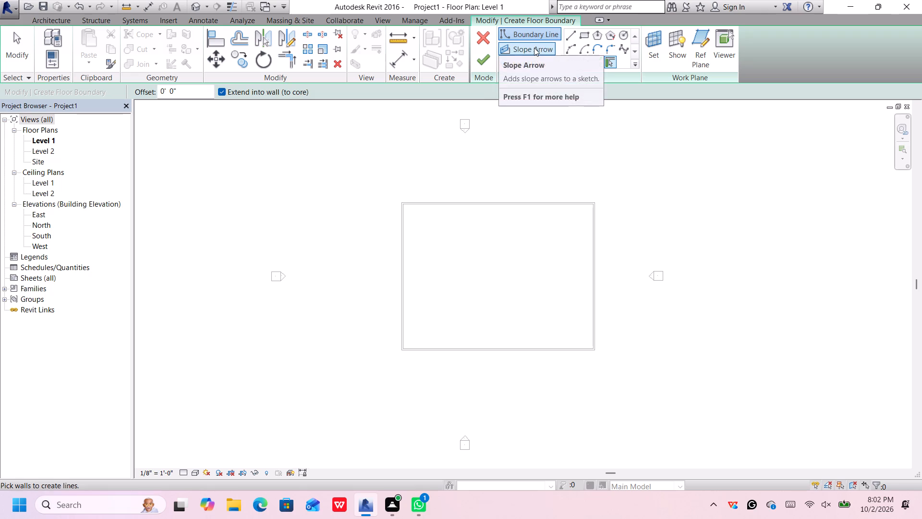
click(583, 37)
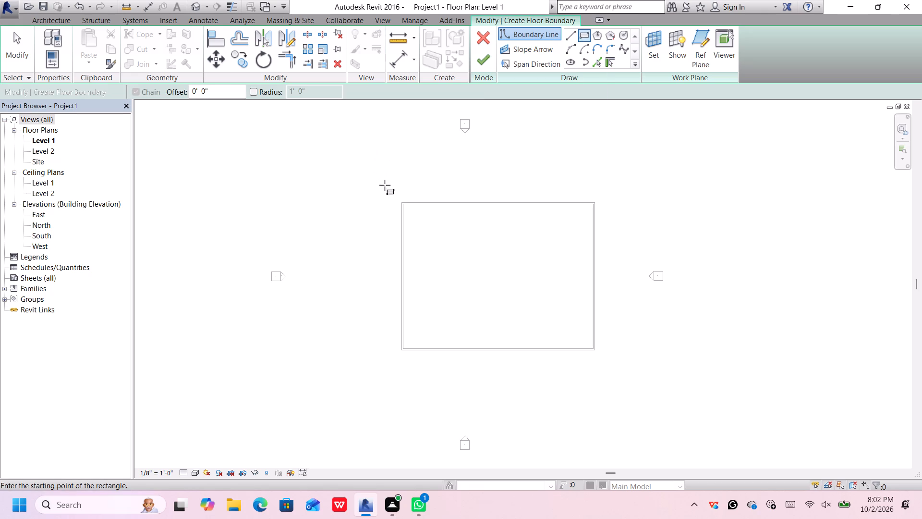
click(388, 181)
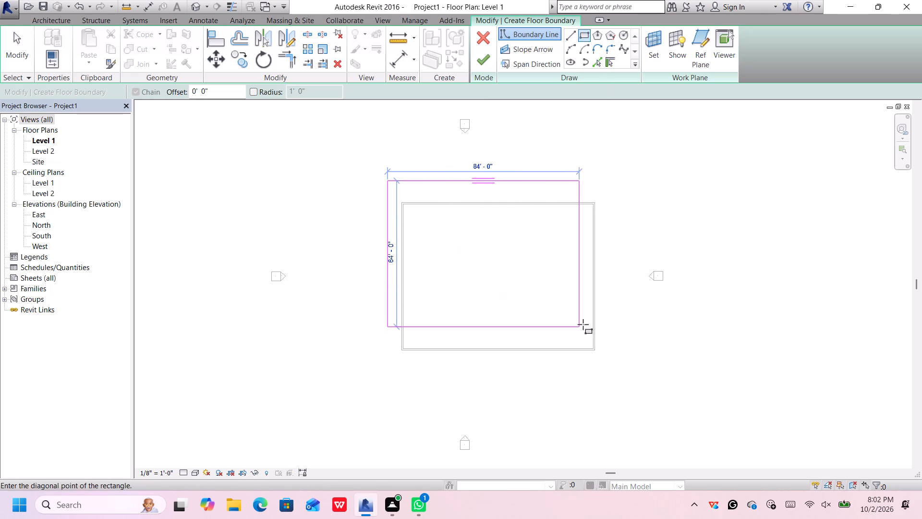
click(619, 378)
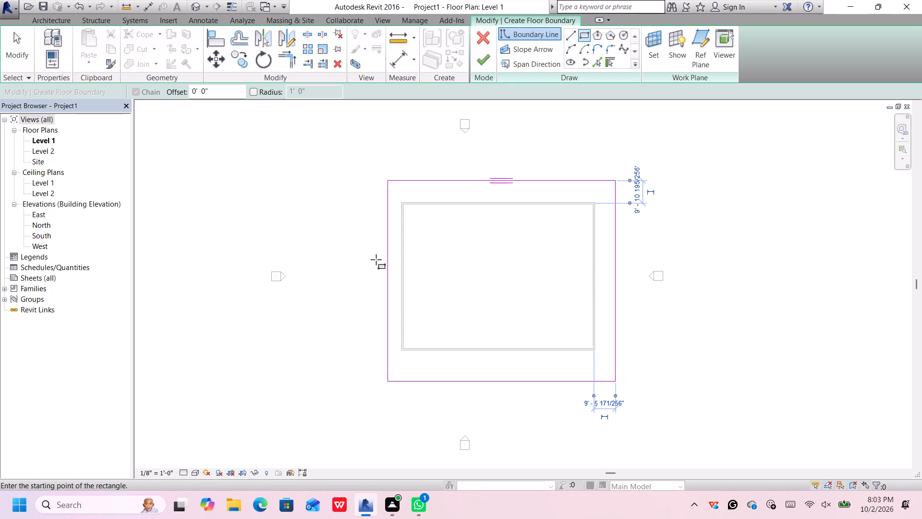
click(388, 253)
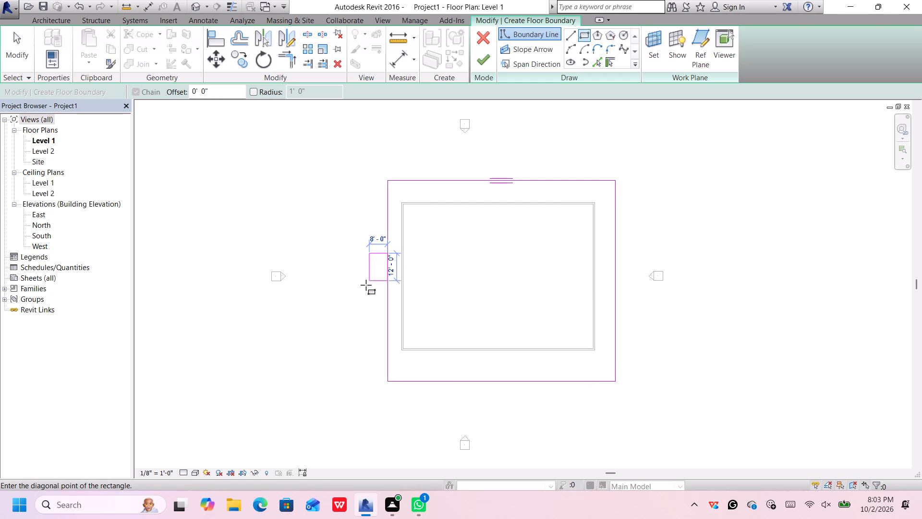
key(Escape)
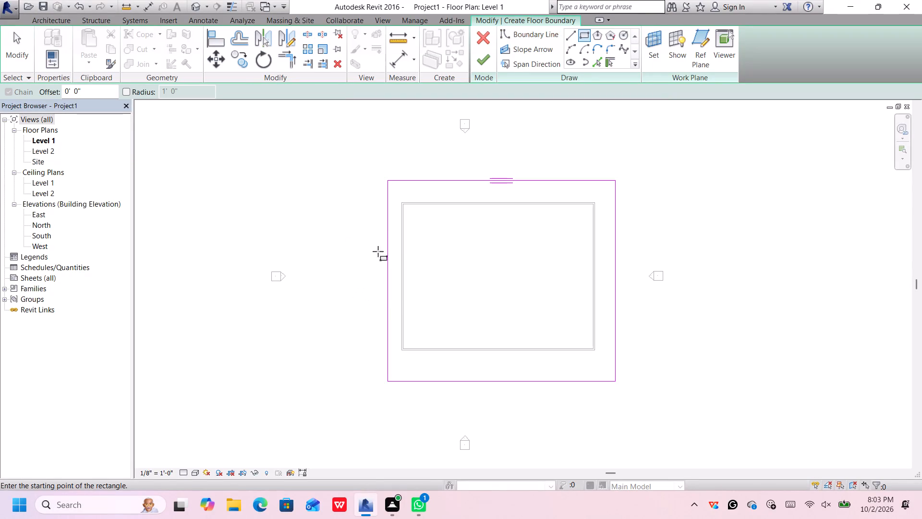
key(Escape)
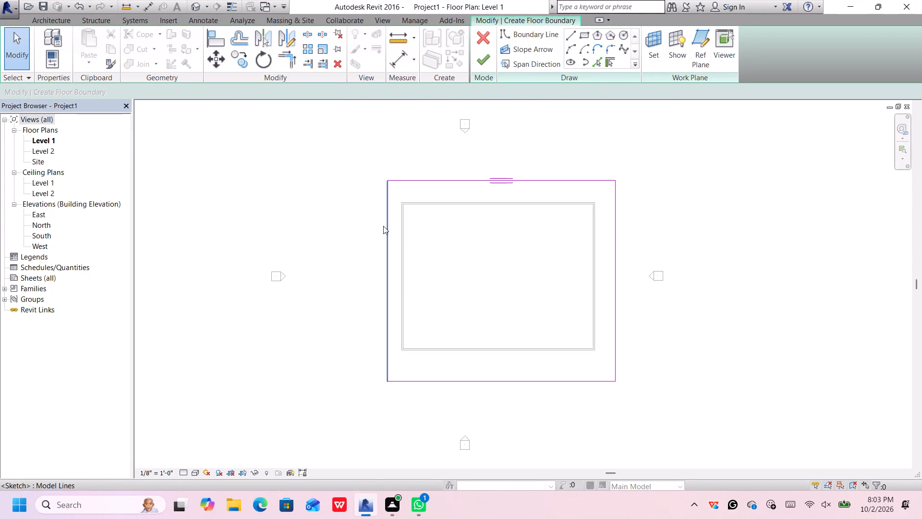
Move the floor boundary's west line 5' outward, about 11'-6" from the west wall.
click(383, 226)
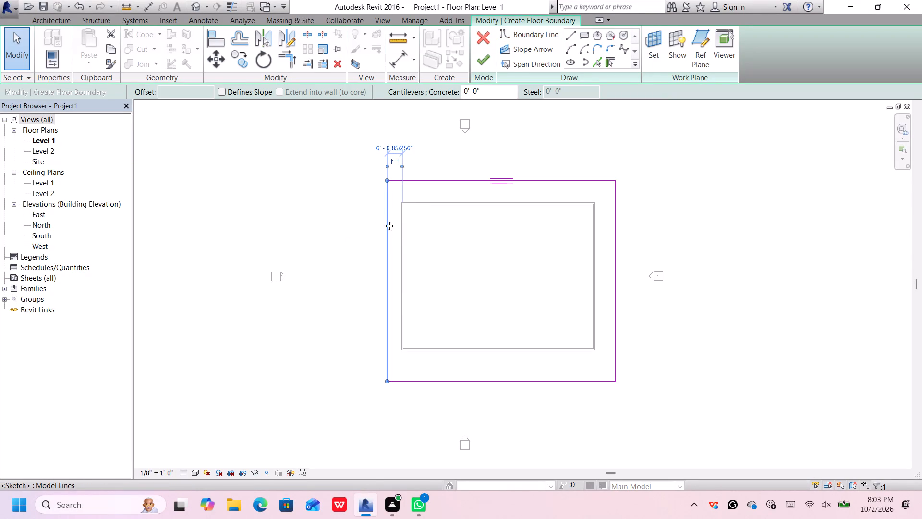
drag(386, 165, 368, 166)
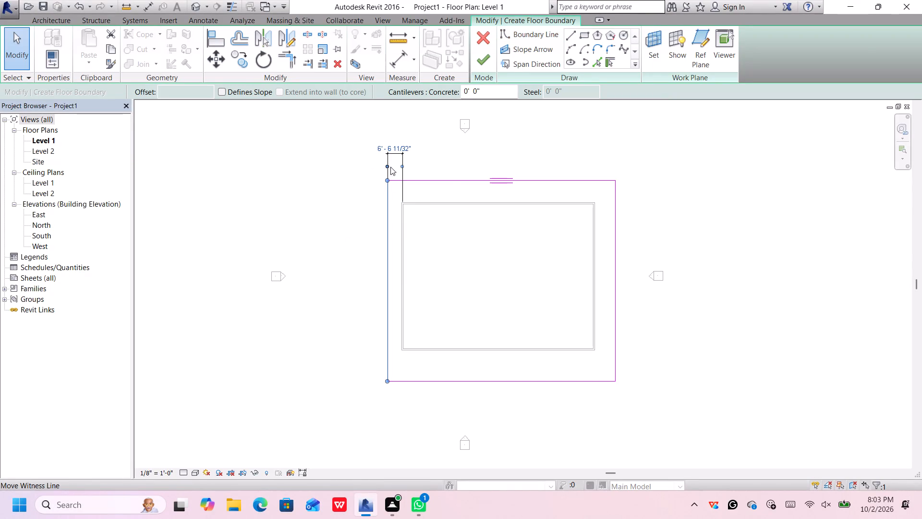
drag(388, 165, 352, 167)
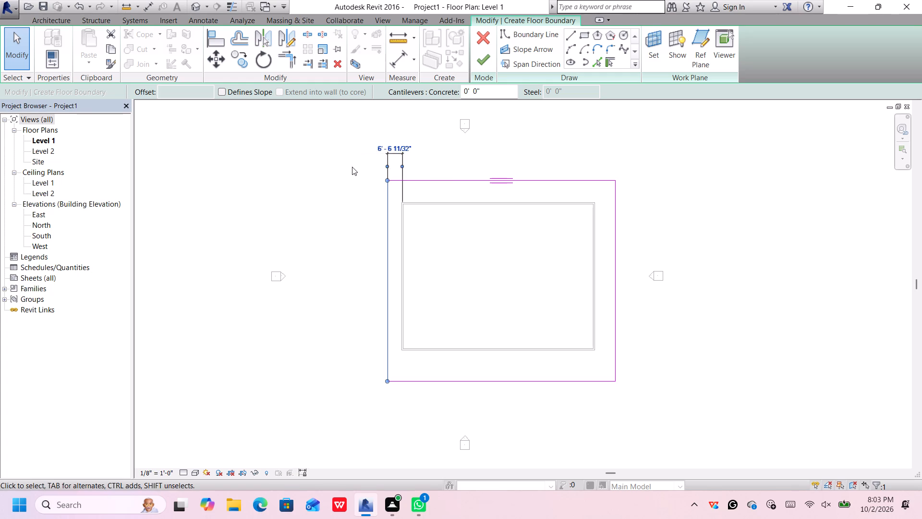
drag(387, 250, 373, 248)
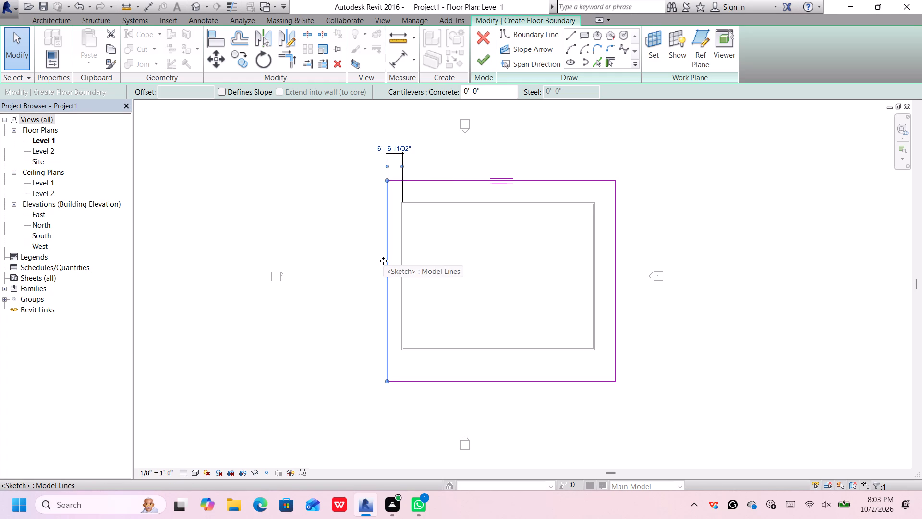
key(Left)
key(Left)
key(Left)
key(Left)
key(Left)
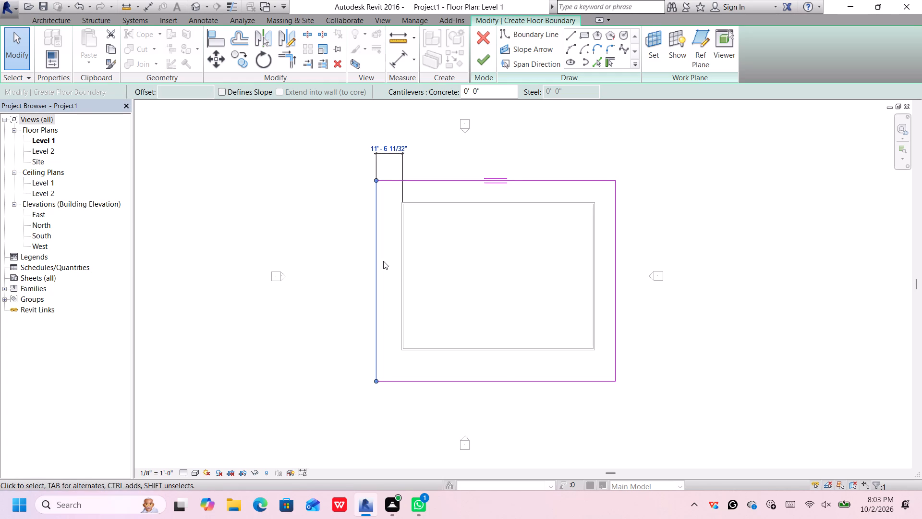
Move the floor boundary's east line 2' outward, about 11'-6" from the east wall, and finish the floor.
click(607, 225)
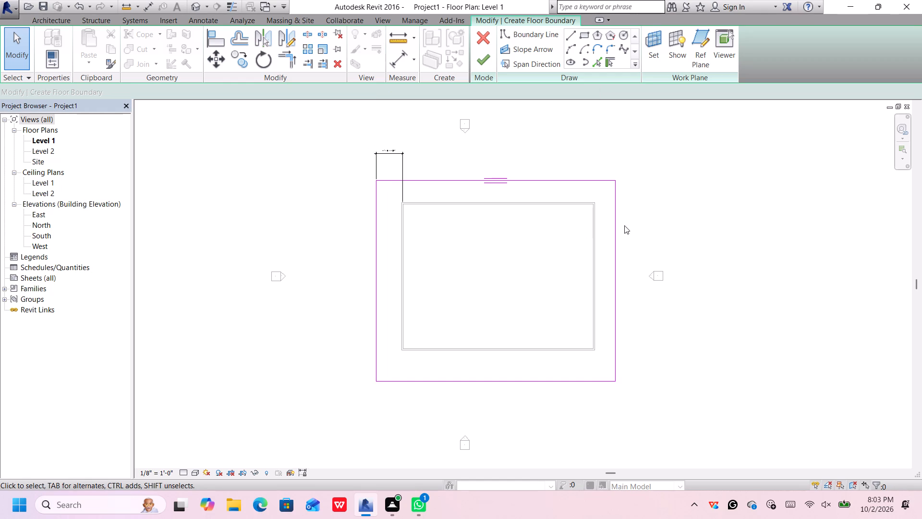
click(612, 229)
key(Right)
key(Right)
key(Right)
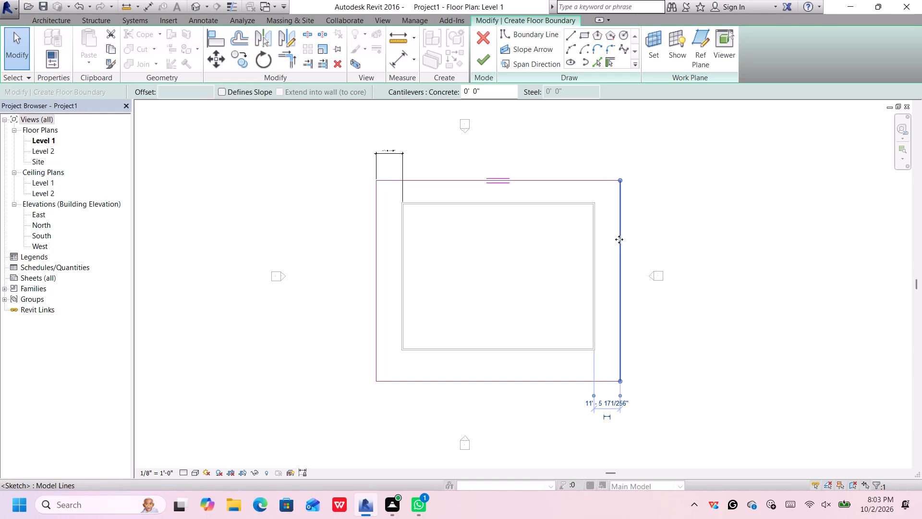
key(Left)
click(655, 198)
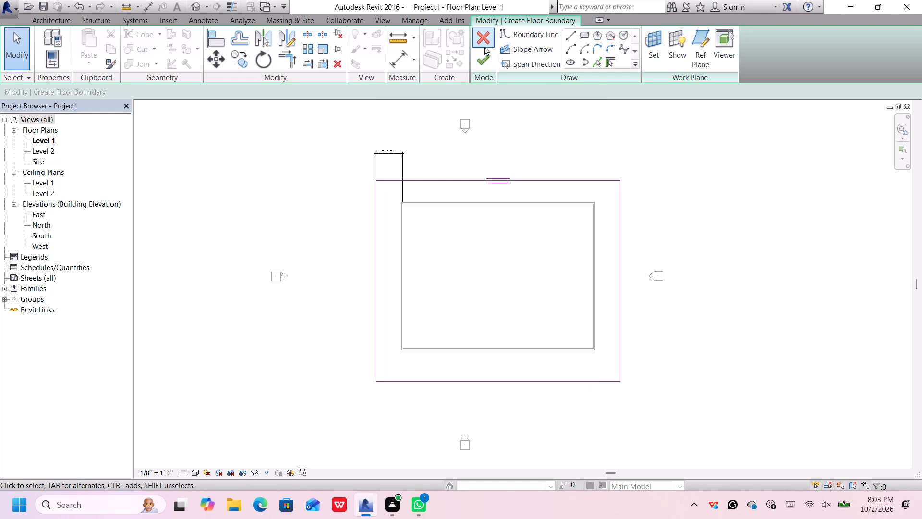
click(486, 60)
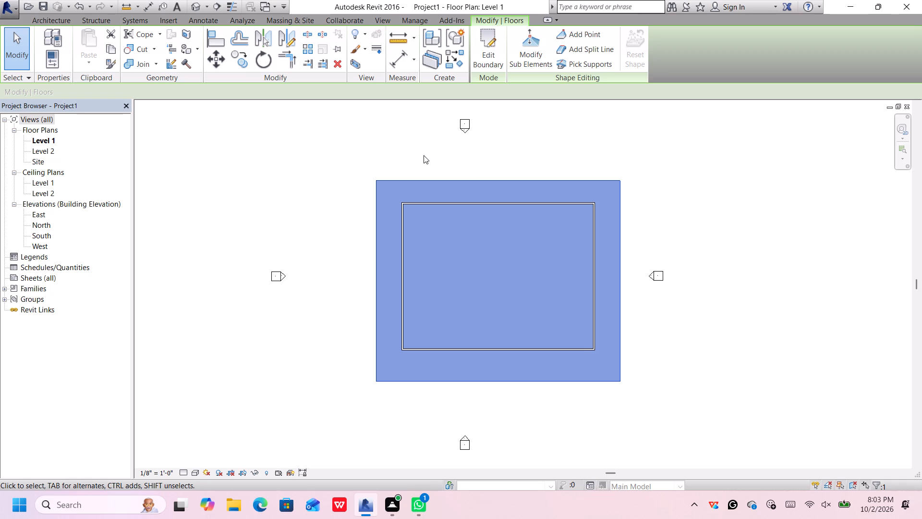
Open the new floor's boundary for editing and dismiss the notification card covering the plan.
double_click(381, 225)
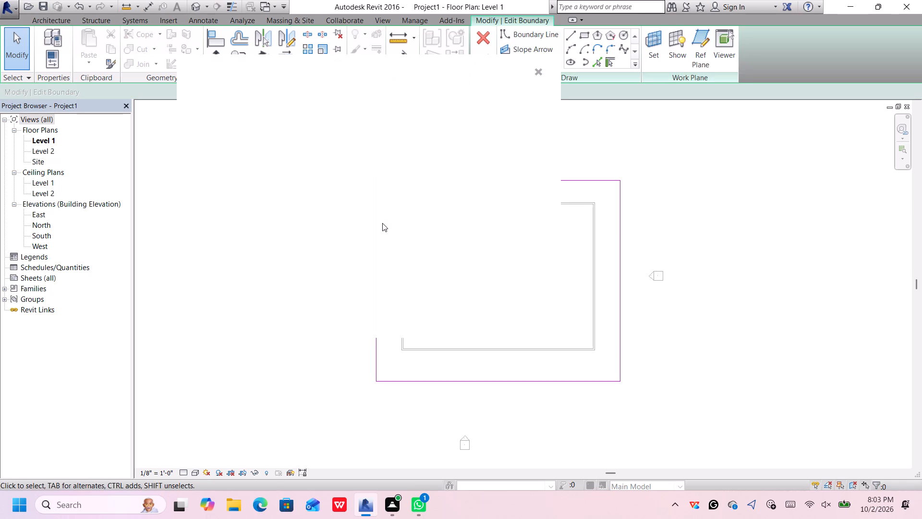
click(539, 72)
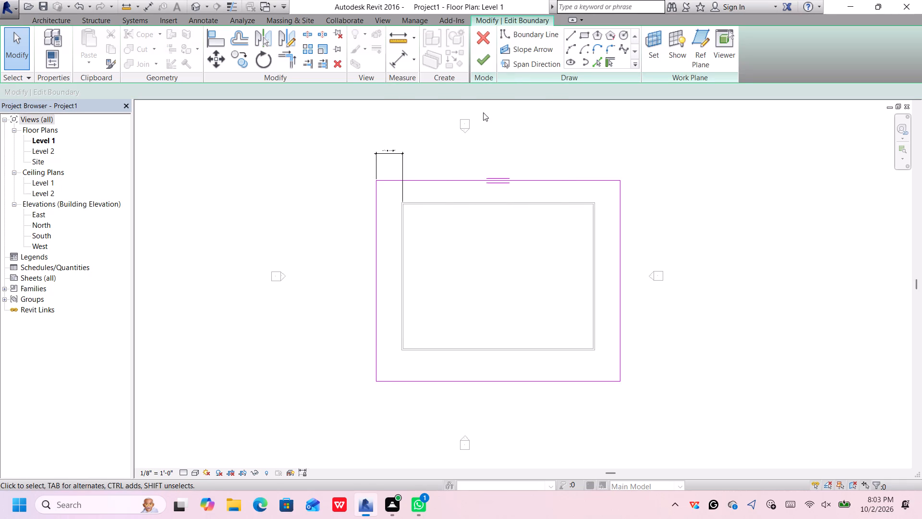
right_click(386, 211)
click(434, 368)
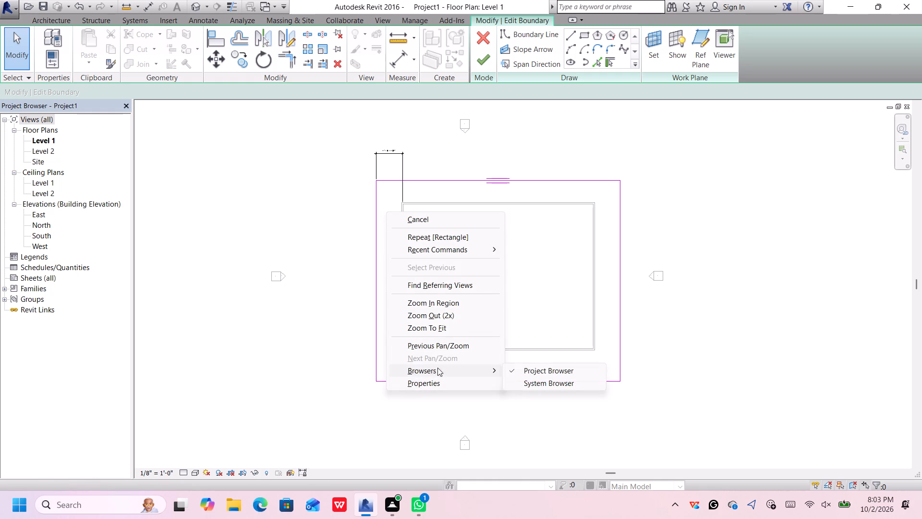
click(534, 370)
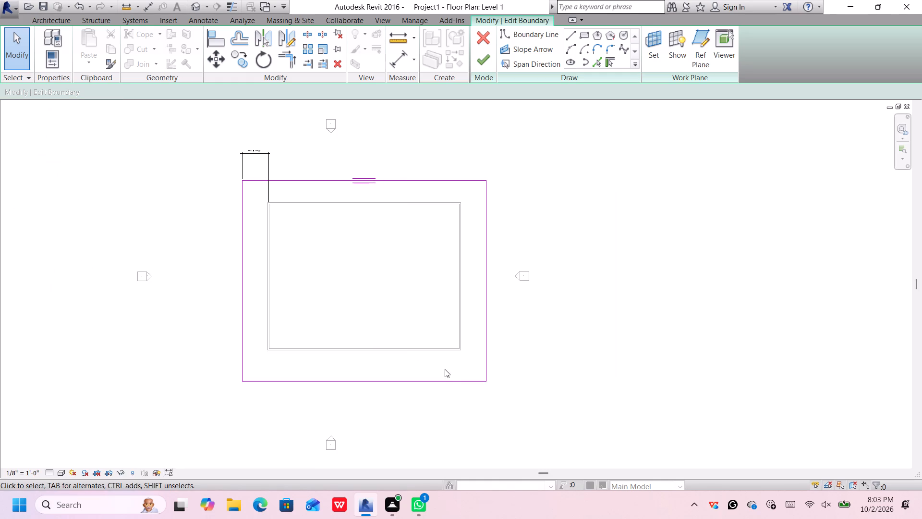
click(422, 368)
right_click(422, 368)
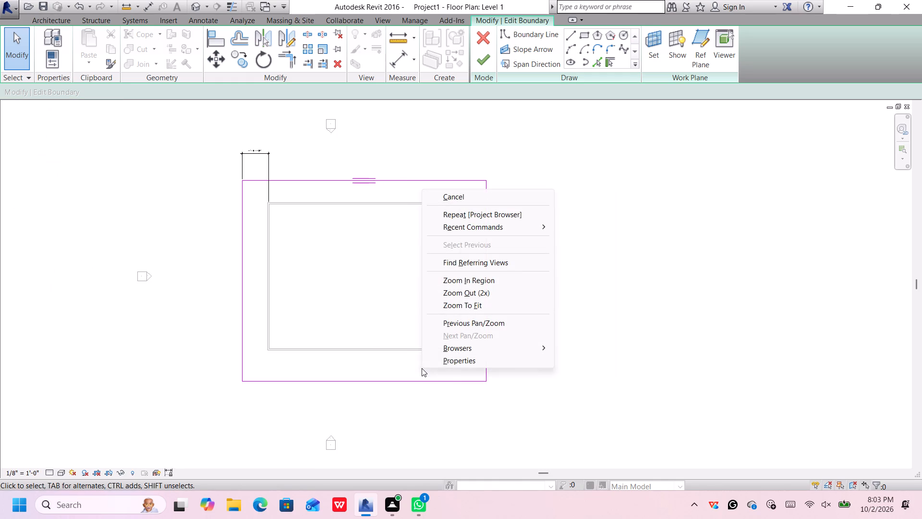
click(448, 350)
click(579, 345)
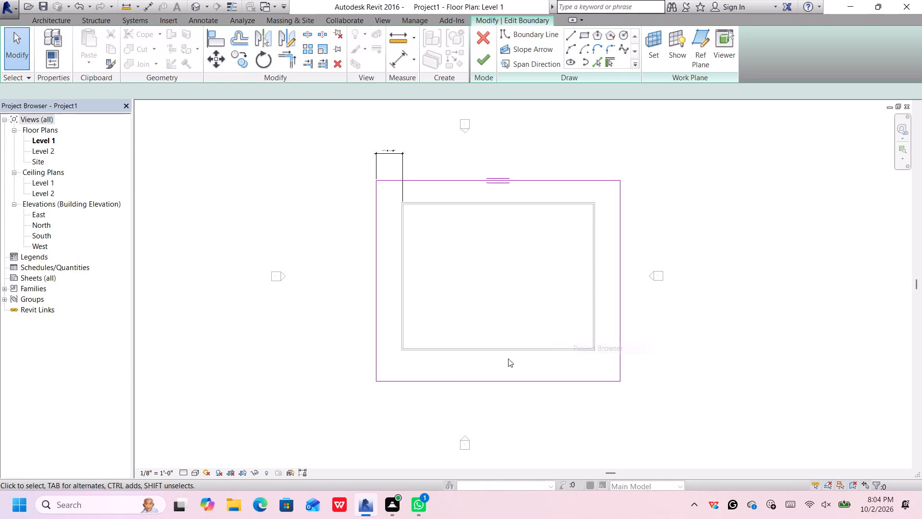
Show the Properties palette, look over the available floor types, and finish the floor's boundary edit.
click(504, 358)
right_click(503, 359)
click(529, 350)
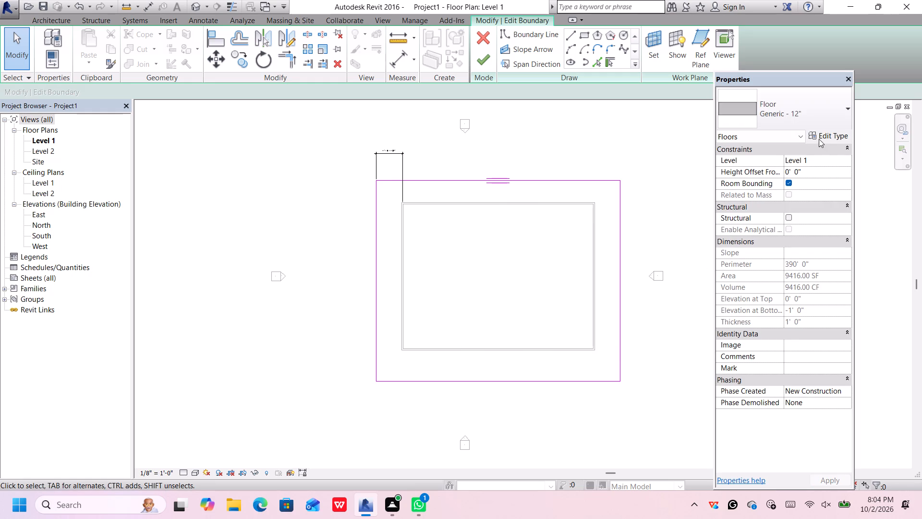
click(807, 114)
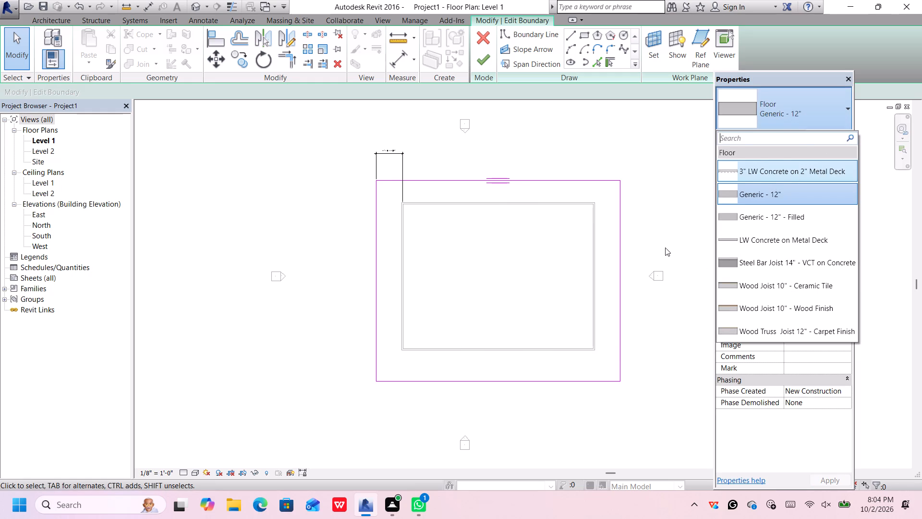
click(666, 246)
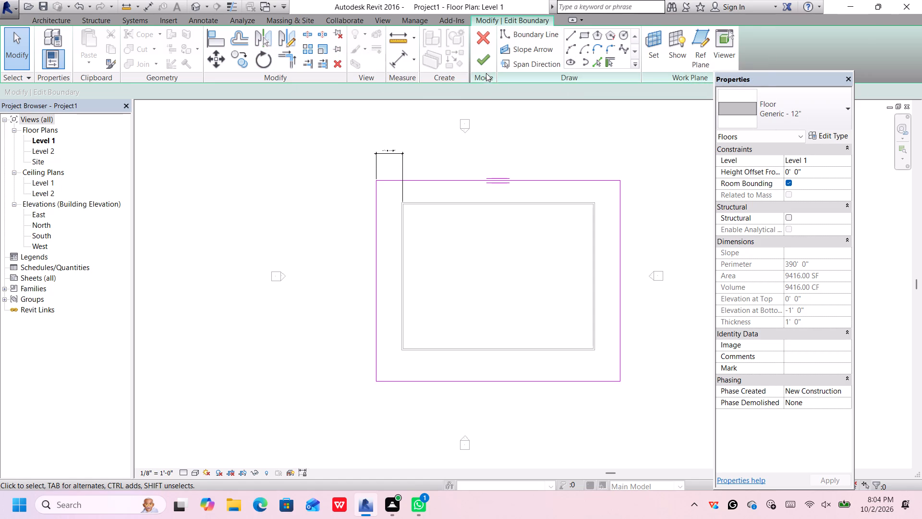
click(479, 61)
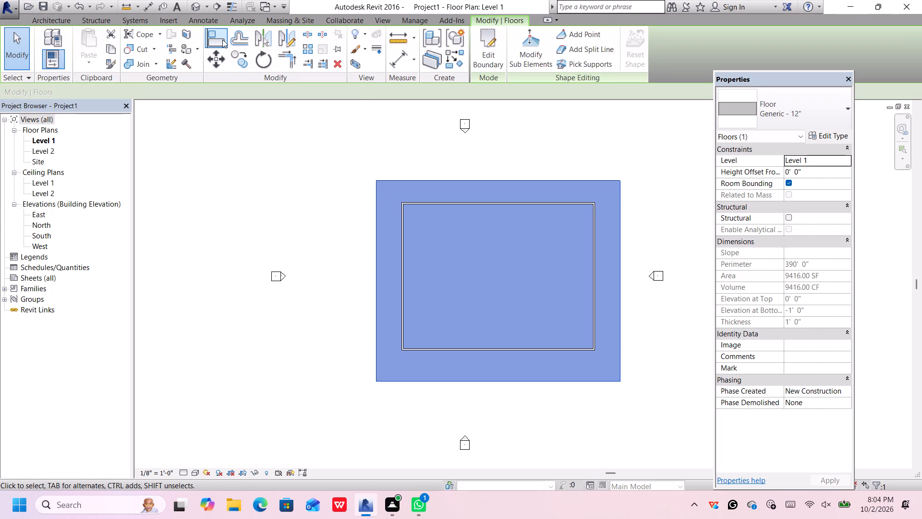
Open the default 3D view to examine the walls and the surrounding floor.
click(196, 2)
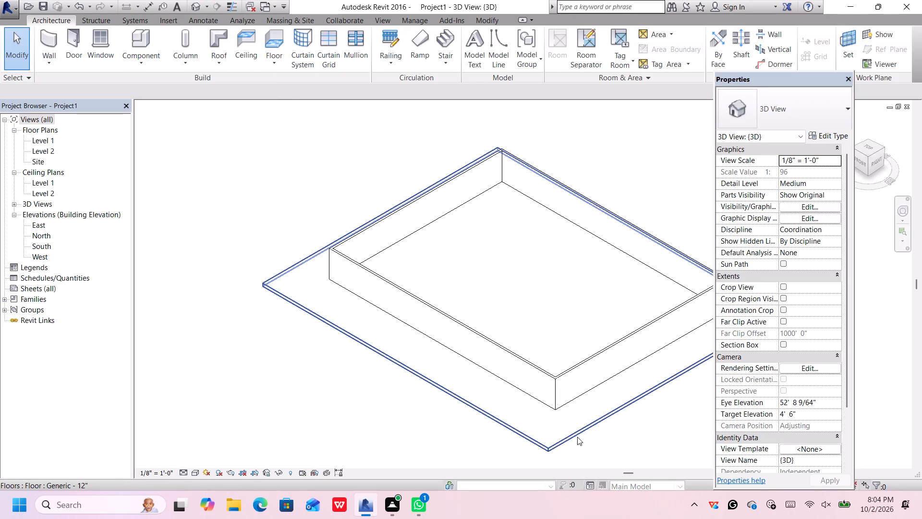
middle_drag(577, 437, 548, 341)
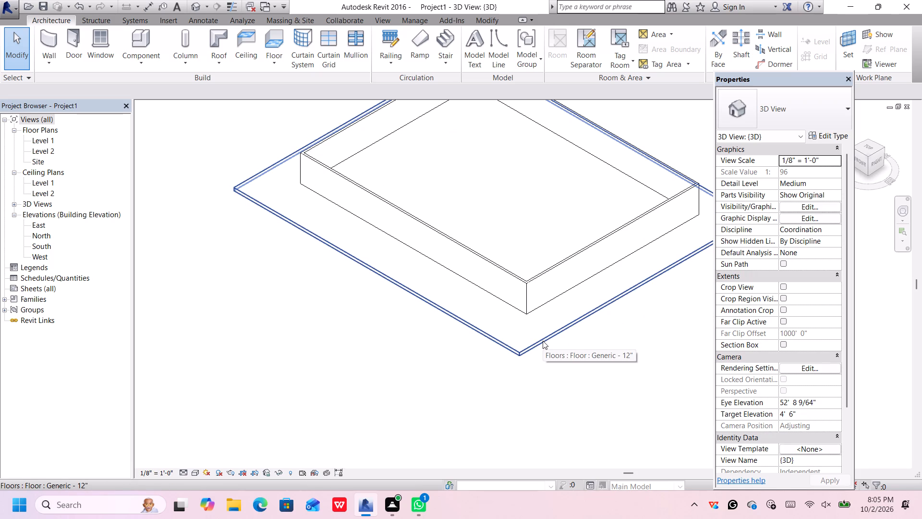
Select the floor and set the structure layer thickness of its Generic - 12" type to 2'.
click(543, 341)
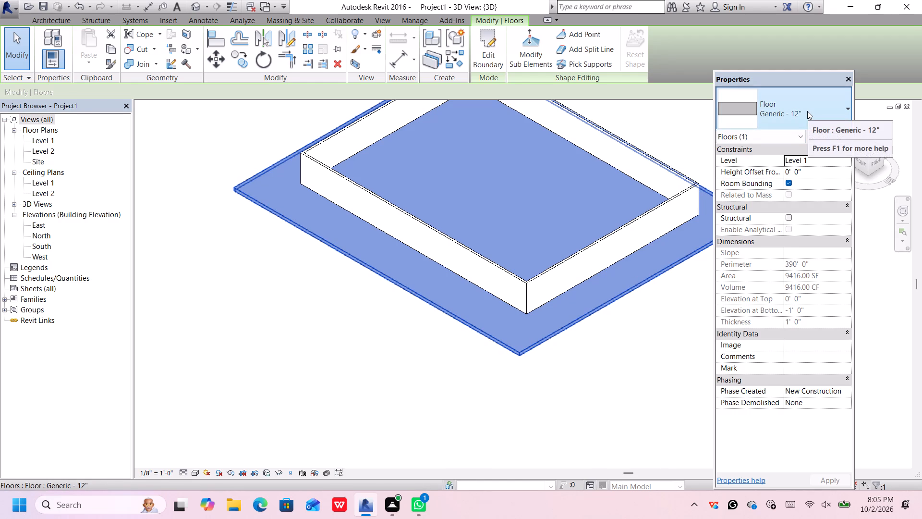
click(807, 111)
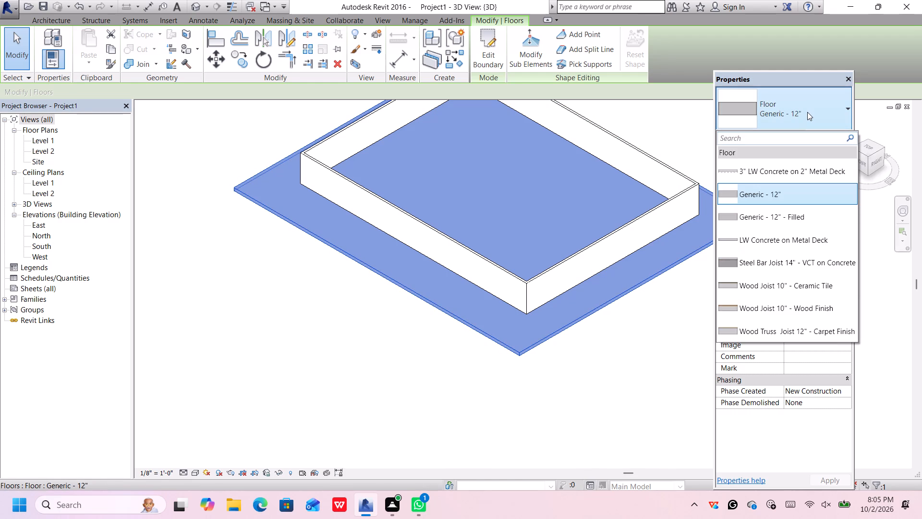
scroll(755, 296, down, 4)
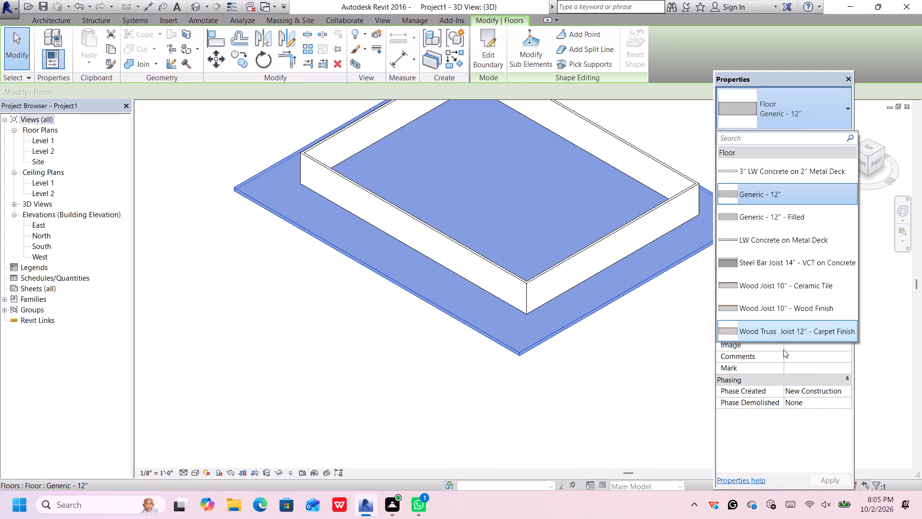
click(812, 428)
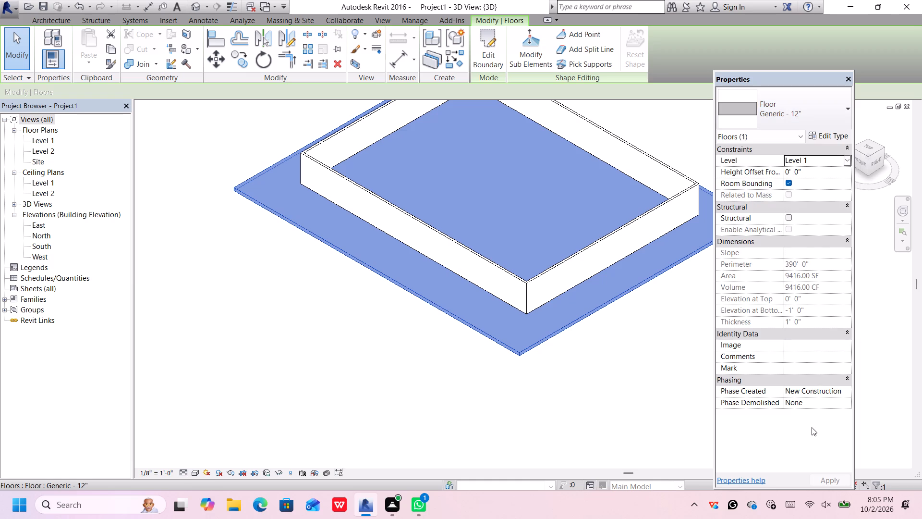
click(825, 135)
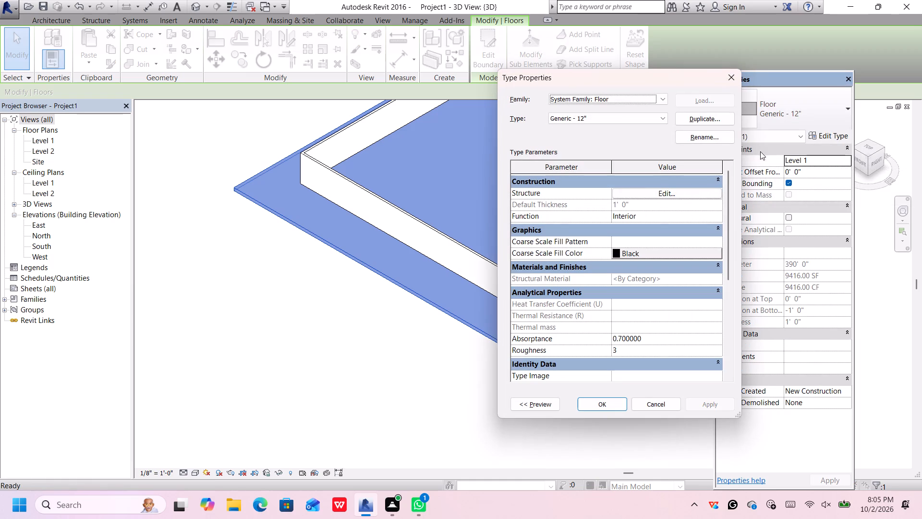
scroll(619, 231, down, 5)
scroll(618, 231, up, 5)
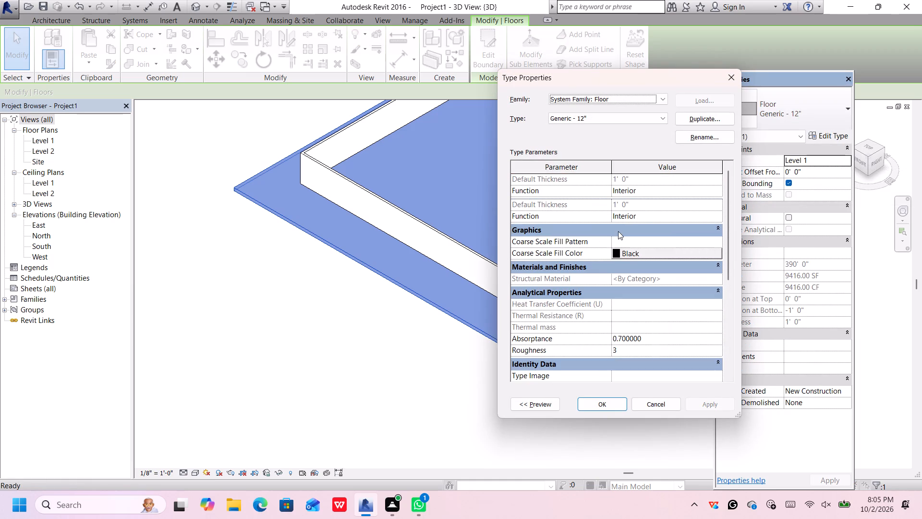
scroll(618, 231, up, 2)
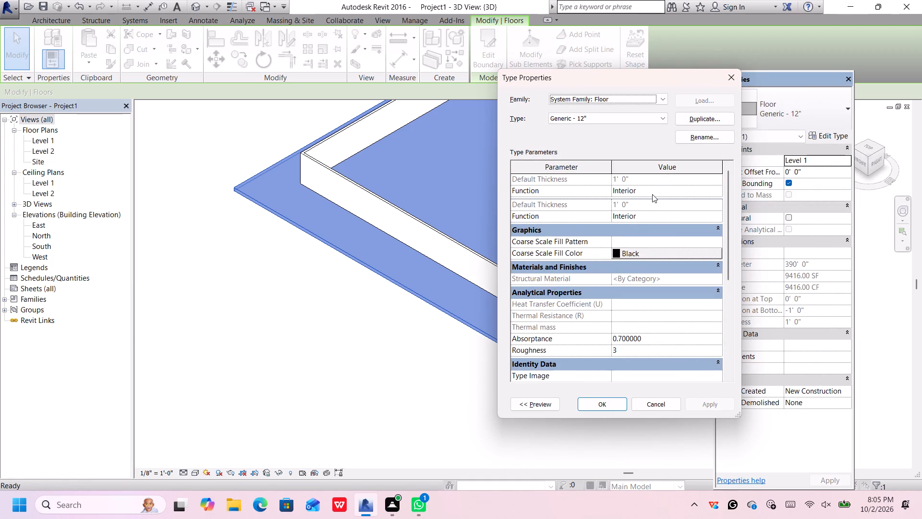
click(652, 194)
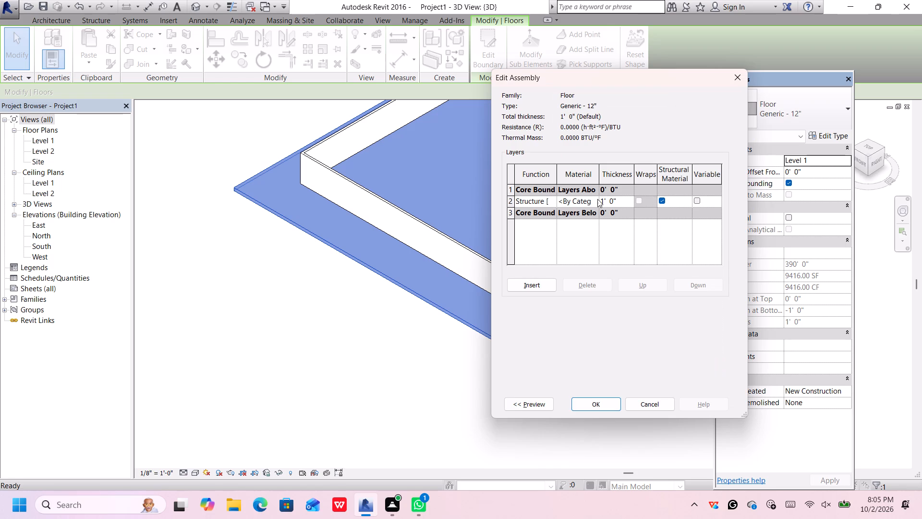
click(605, 201)
key(BackSpace)
key(2)
click(543, 287)
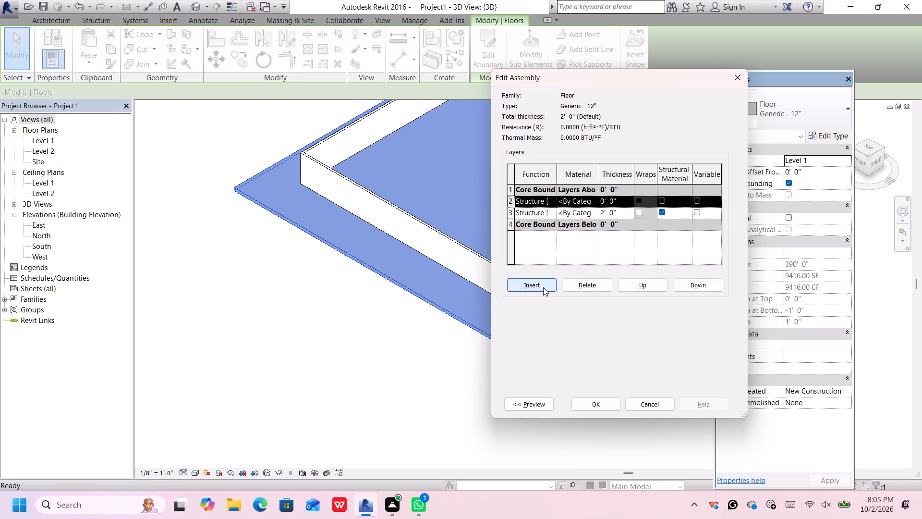
click(589, 286)
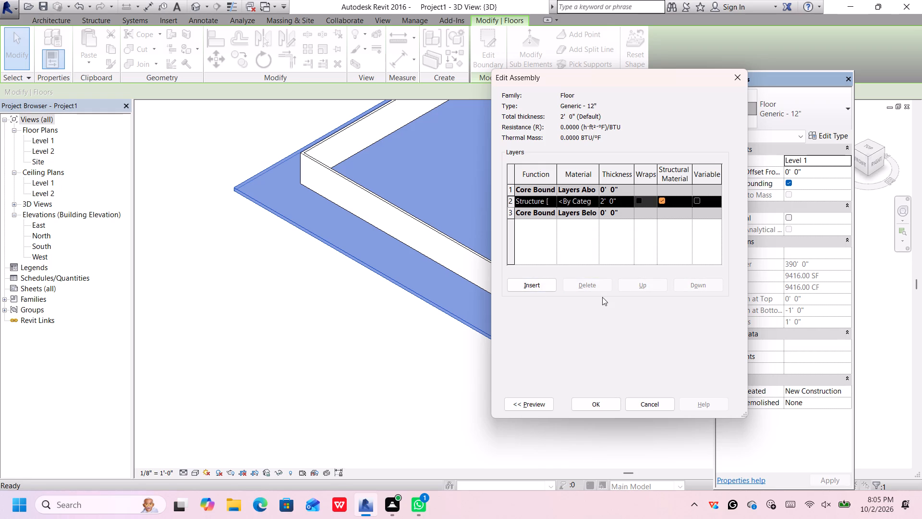
click(605, 403)
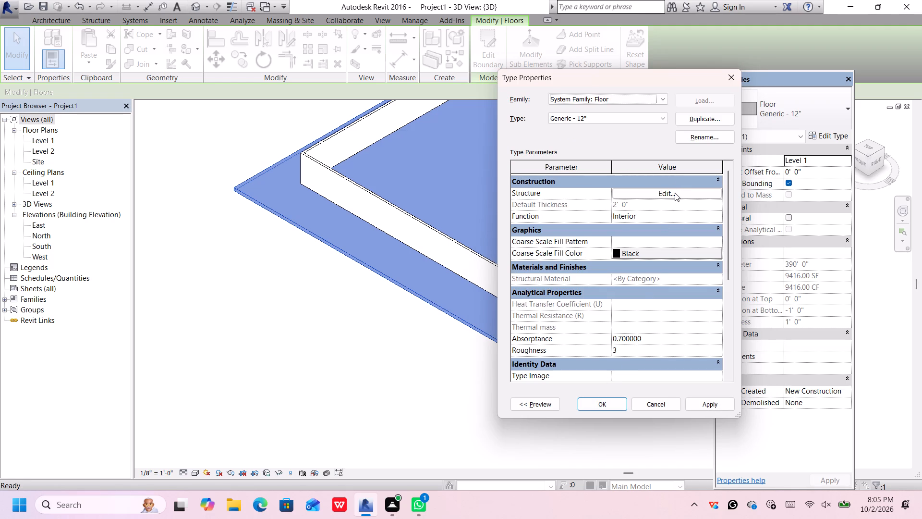
Duplicate the floor type under the name Generic - 2', dismiss the notification card, and apply the new type to the floor.
scroll(662, 257, down, 2)
scroll(662, 257, up, 4)
click(576, 113)
click(586, 119)
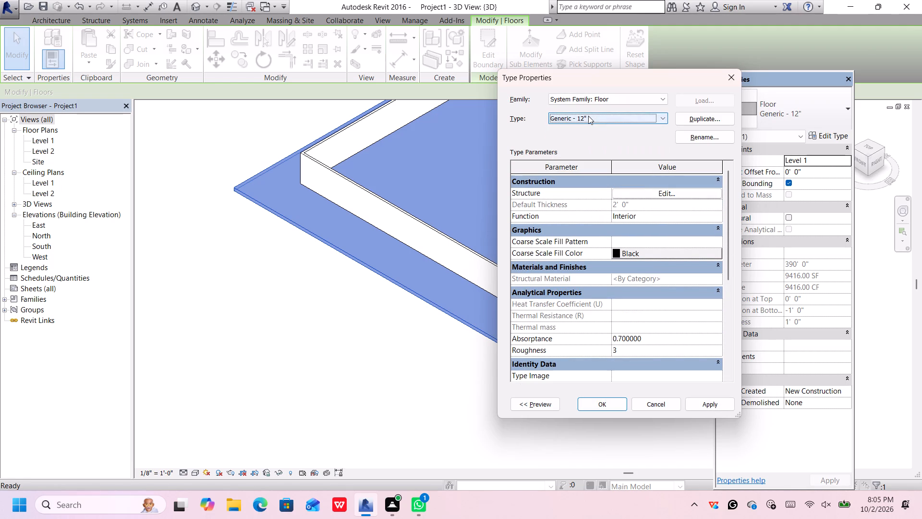
click(591, 117)
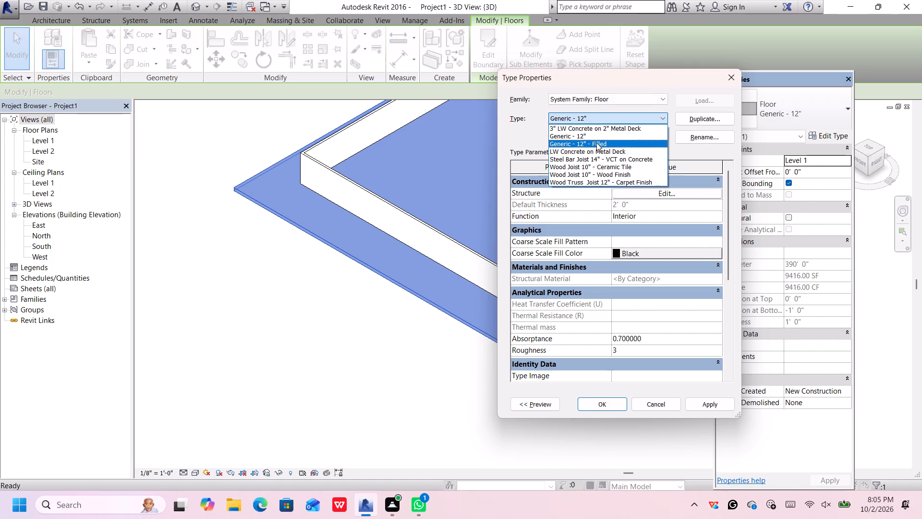
scroll(596, 143, down, 1)
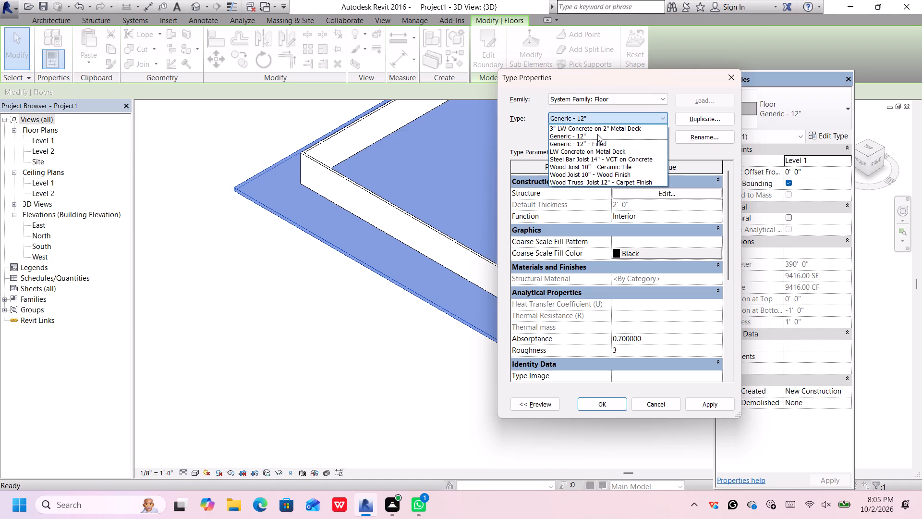
click(597, 134)
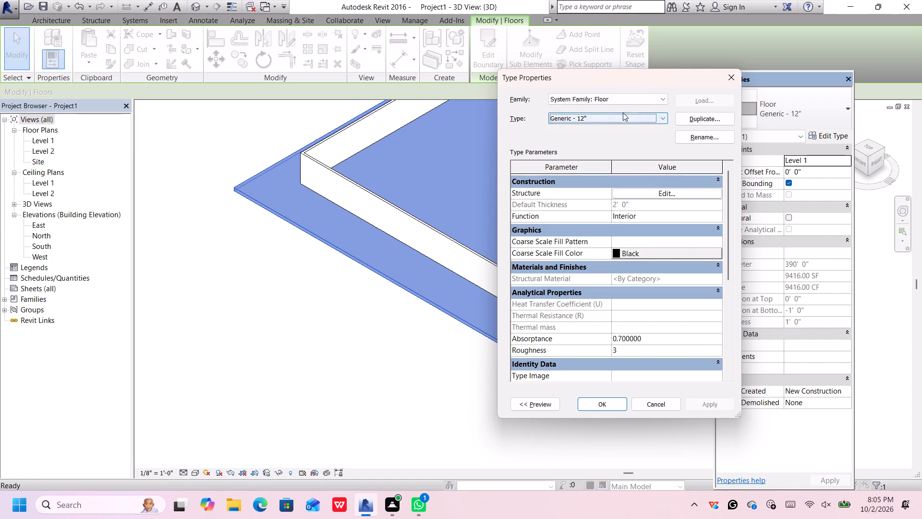
click(687, 117)
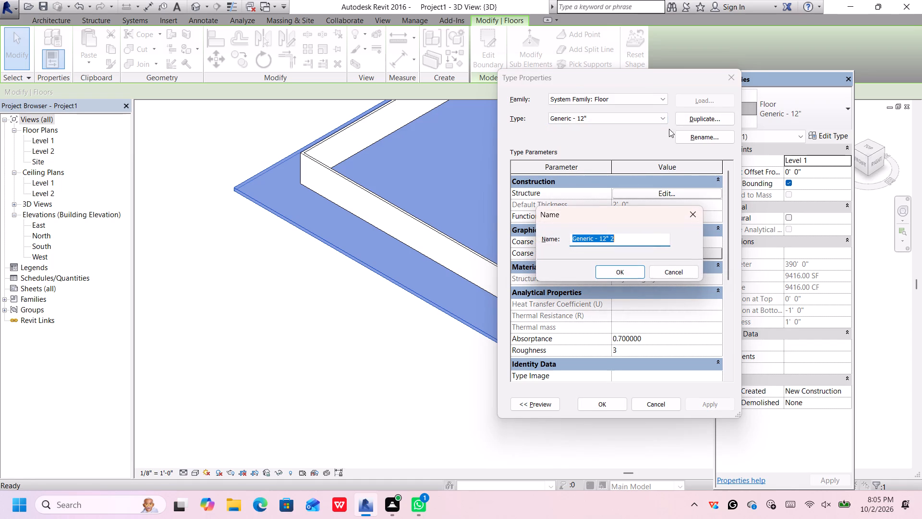
click(635, 241)
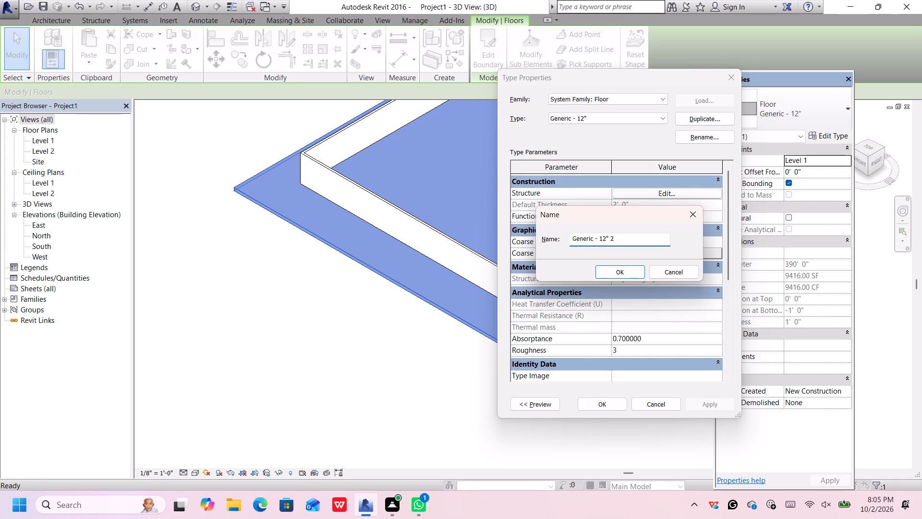
key(BackSpace)
key(BackSpace)
key(BackSpace)
key(BackSpace)
key(BackSpace)
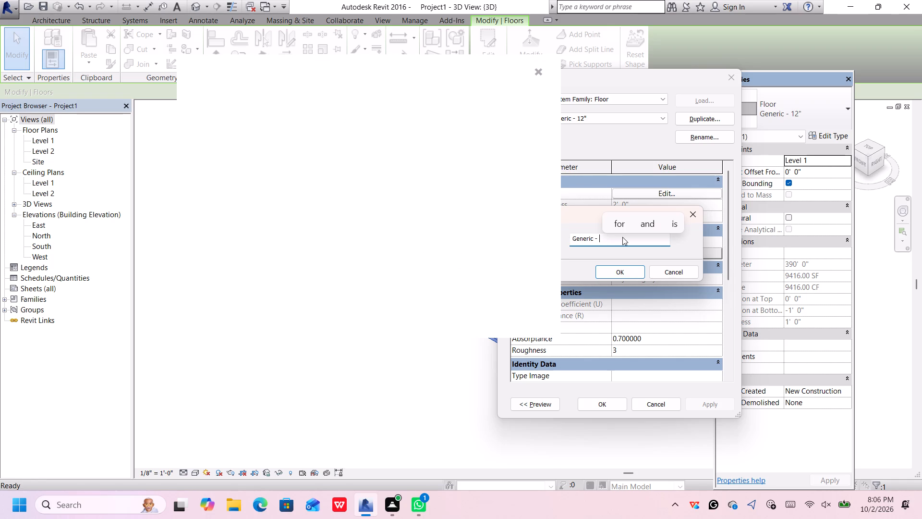
text(2')
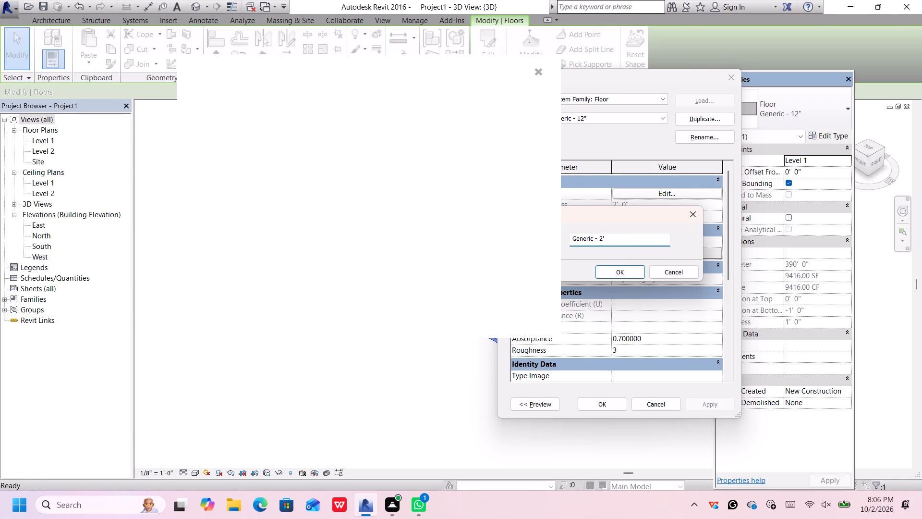
key(Return)
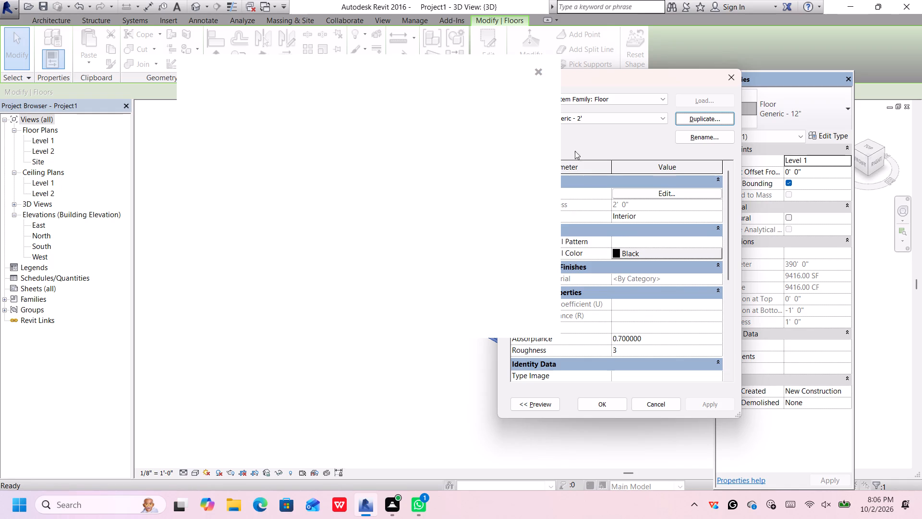
click(540, 68)
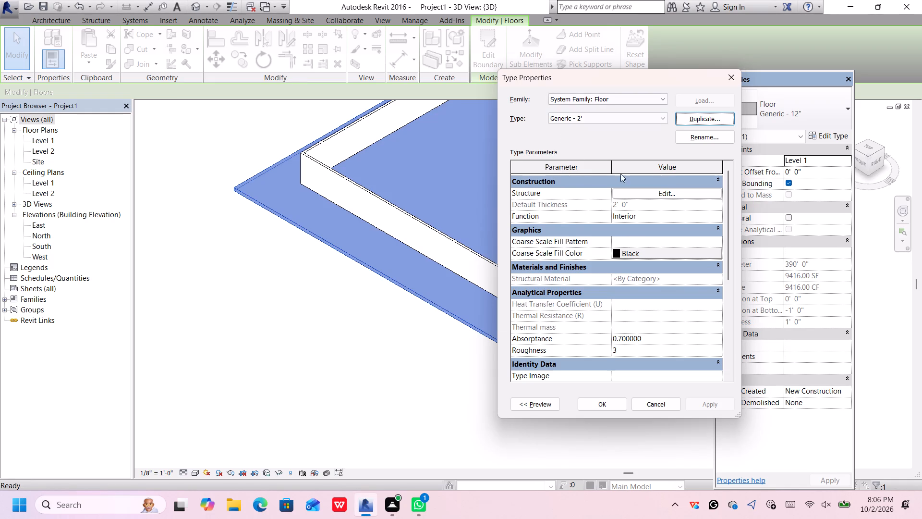
click(597, 401)
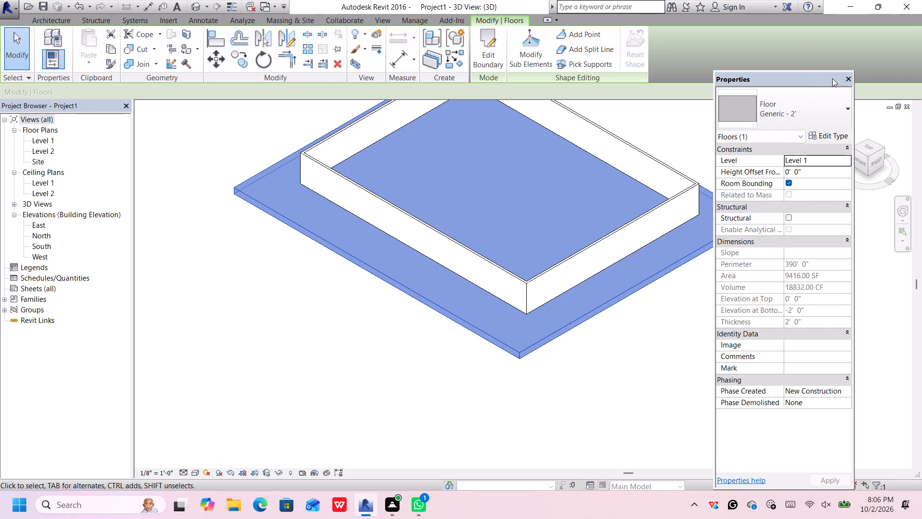
Move the Properties palette aside, clear of the floor's corner.
drag(802, 75, 848, 76)
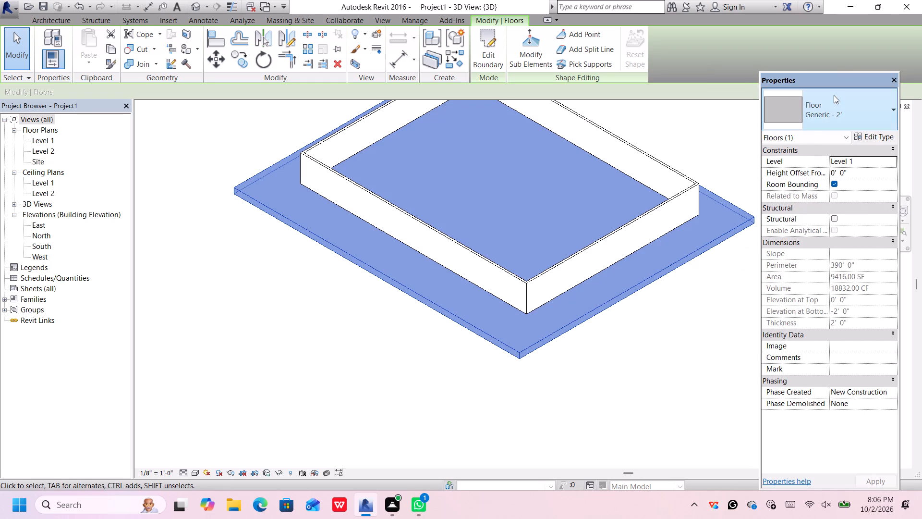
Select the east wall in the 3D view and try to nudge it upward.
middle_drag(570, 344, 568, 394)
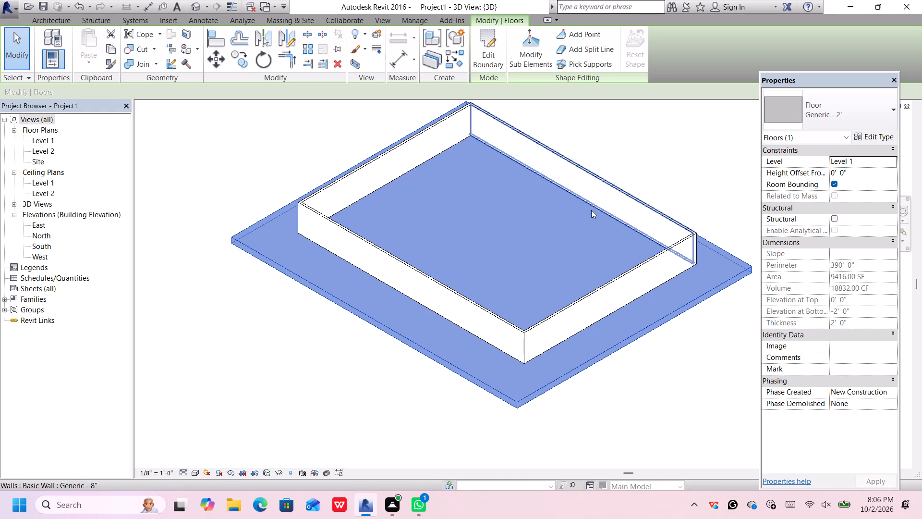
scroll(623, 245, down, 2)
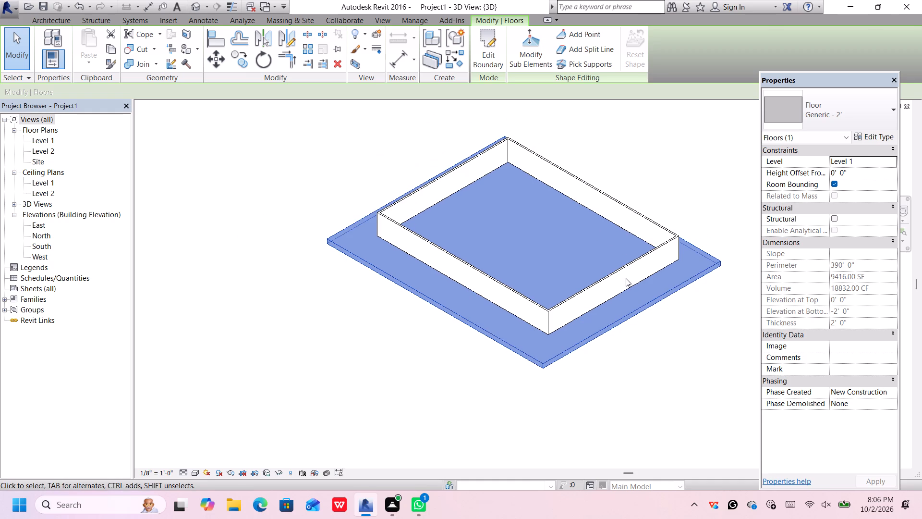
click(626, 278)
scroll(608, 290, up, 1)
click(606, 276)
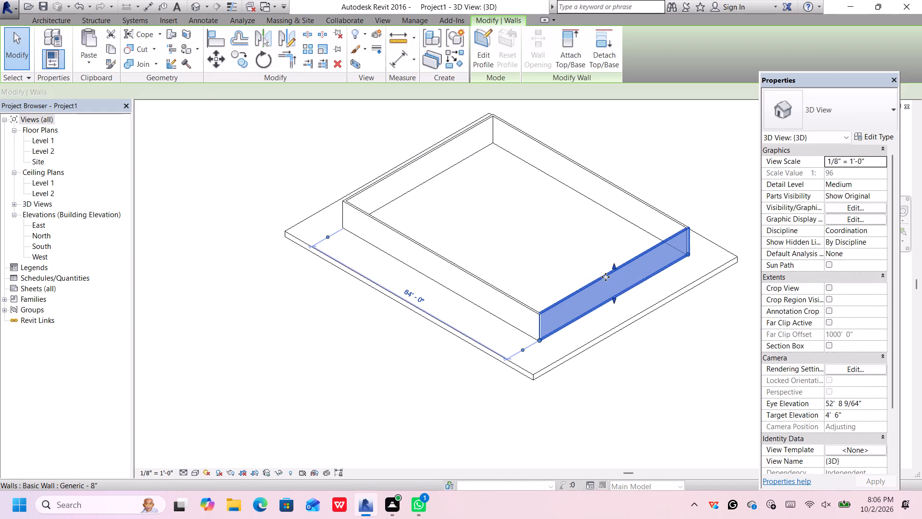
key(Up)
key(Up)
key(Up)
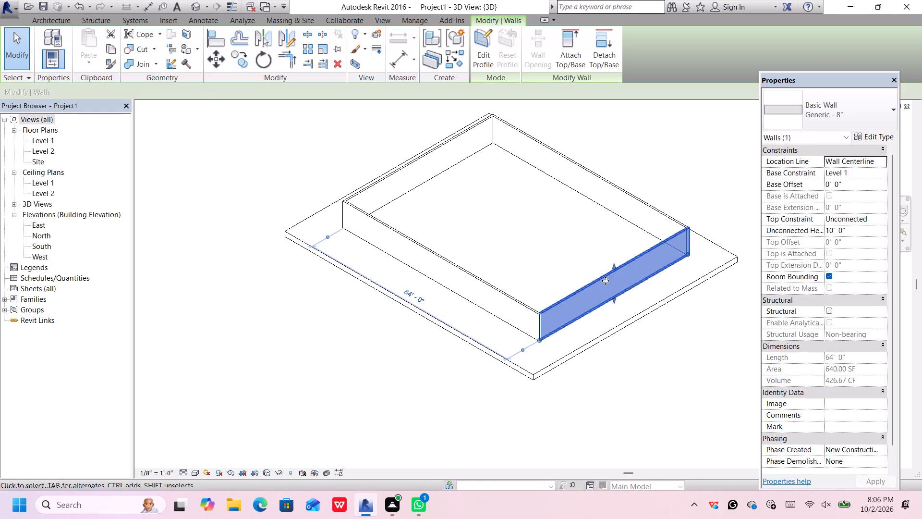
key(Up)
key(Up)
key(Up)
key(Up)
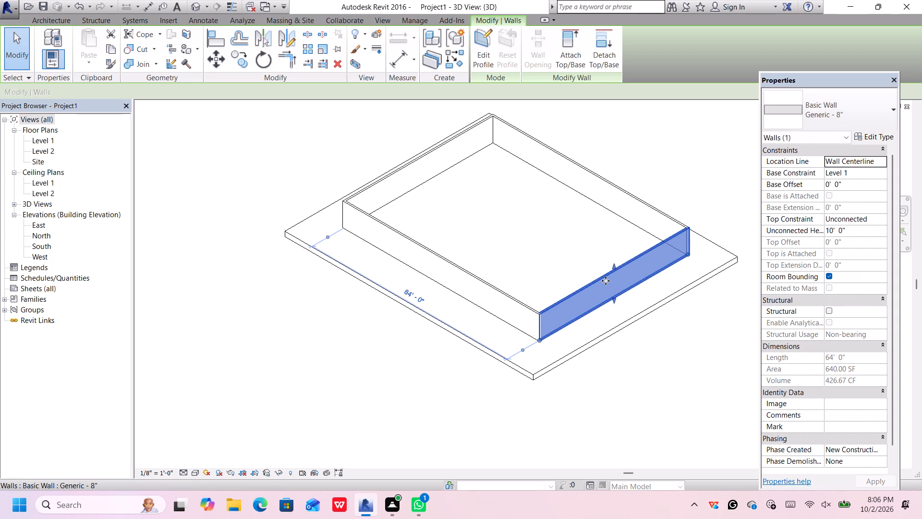
Stretch the east wall's top up to about 14'-6", and bring it back down to a height of about 9'-8 1/2".
drag(614, 267, 610, 265)
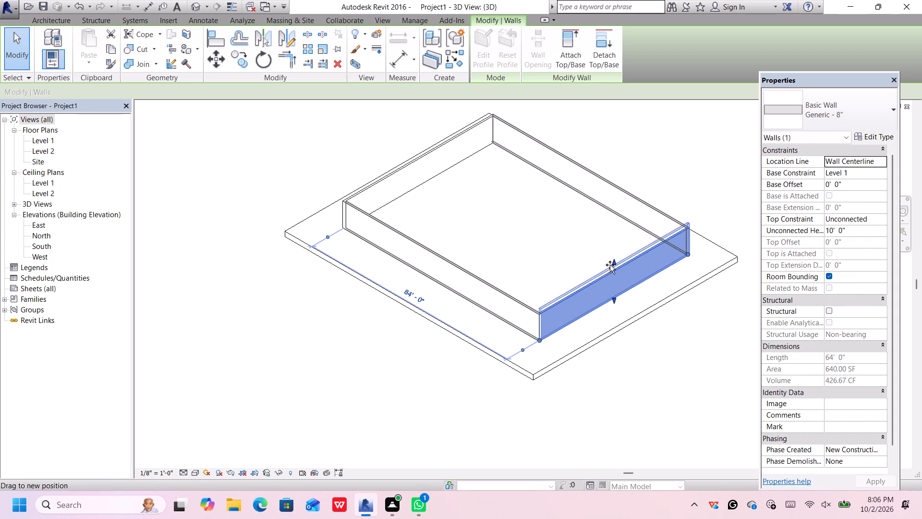
drag(610, 265, 599, 258)
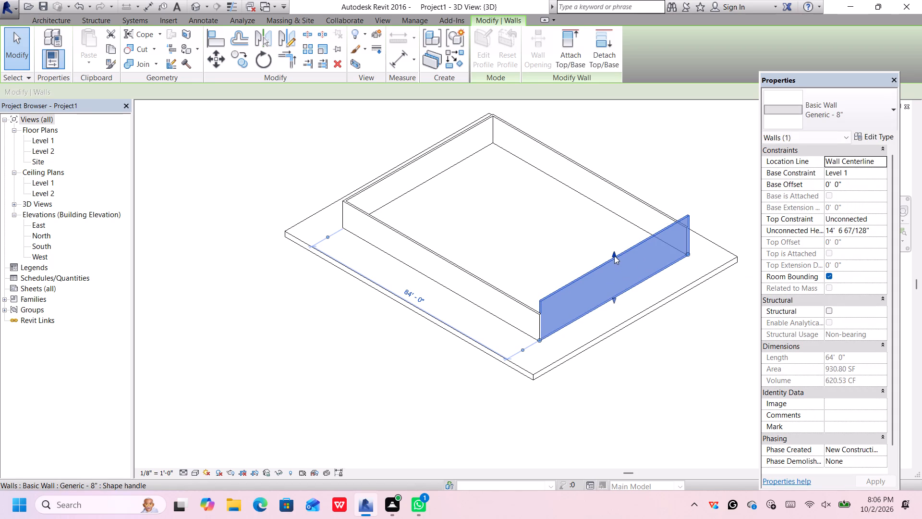
drag(614, 256, 618, 271)
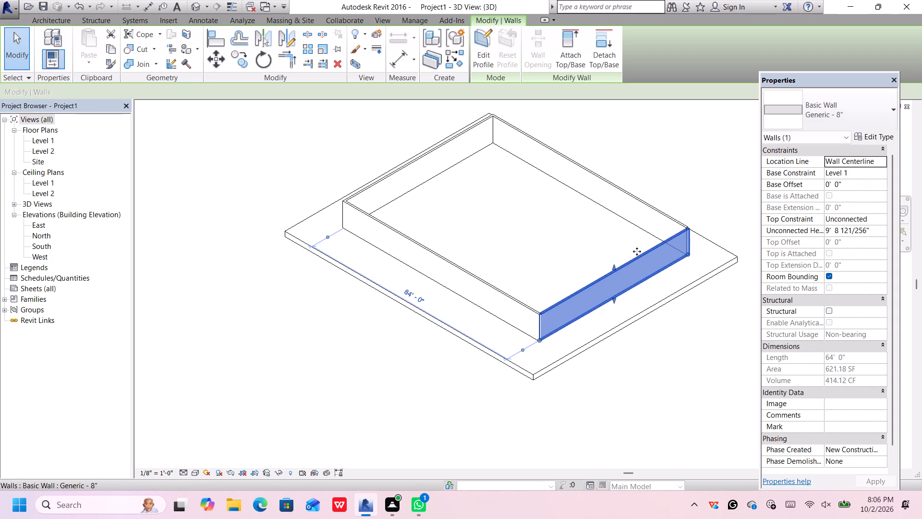
Undo the last two height stretches of the east wall.
scroll(548, 316, up, 5)
scroll(486, 310, up, 7)
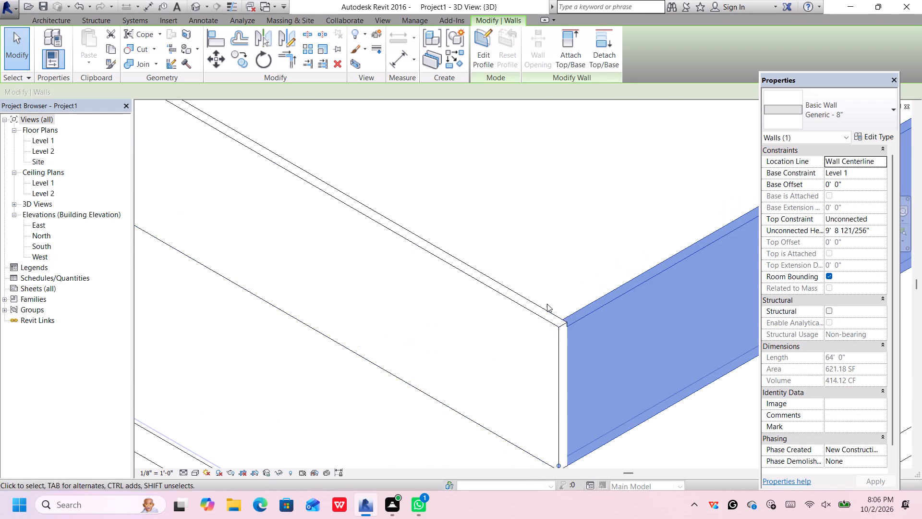
scroll(585, 332, up, 1)
scroll(593, 315, down, 1)
middle_drag(592, 315, 578, 306)
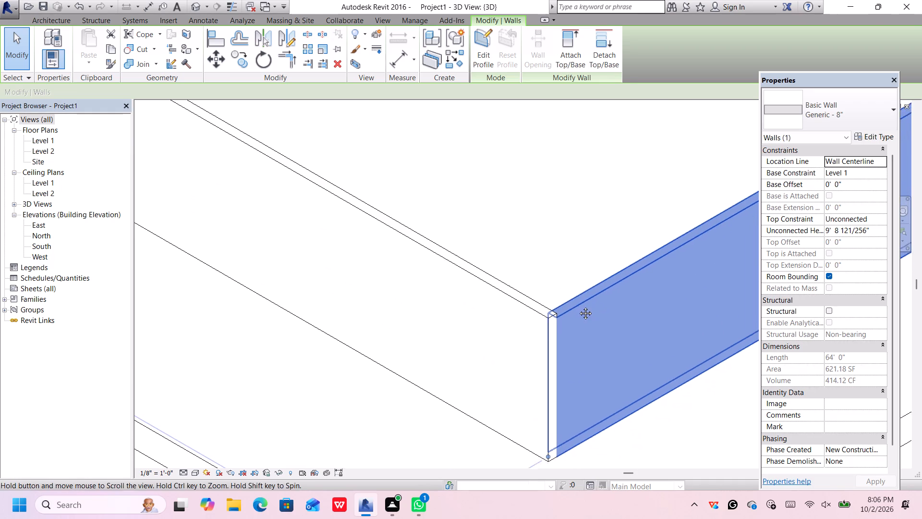
middle_drag(578, 306, 568, 298)
scroll(568, 299, up, 1)
key(ctrl+z)
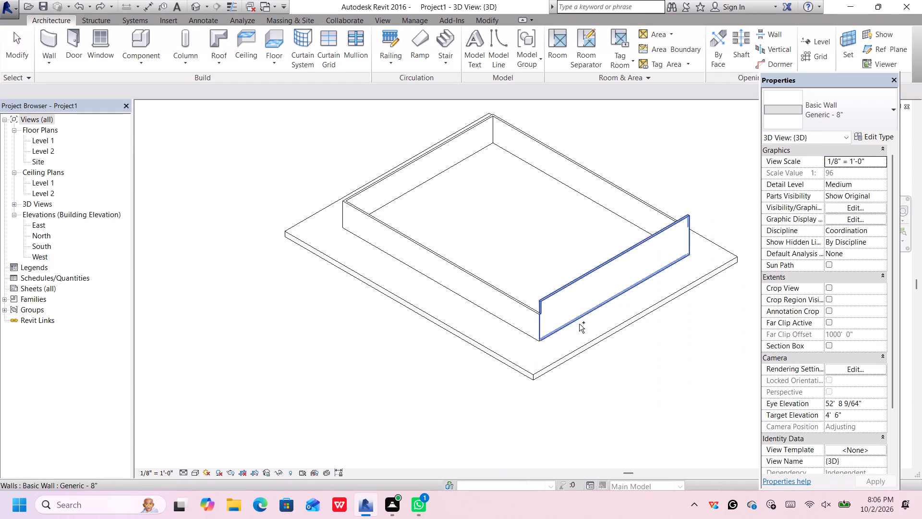
key(ctrl+z)
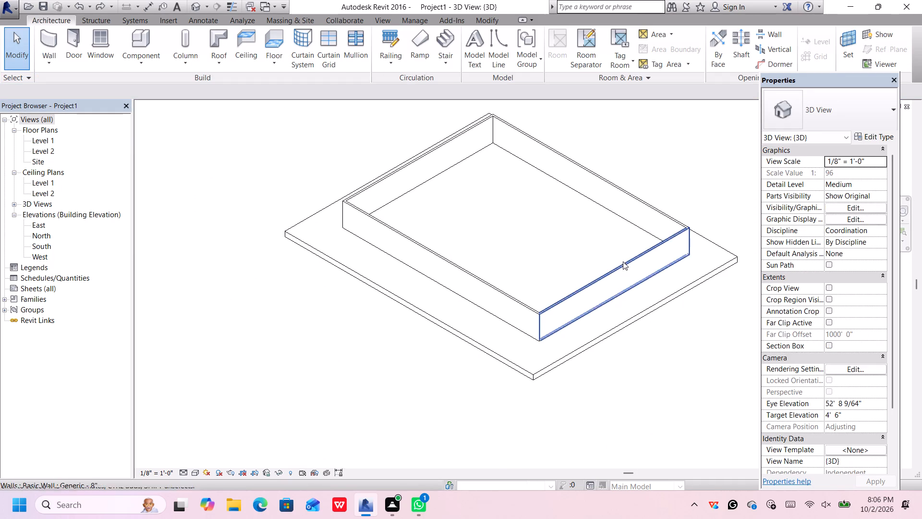
Nudge the east wall inward toward the west wall until the two are 30'-0" apart.
click(628, 278)
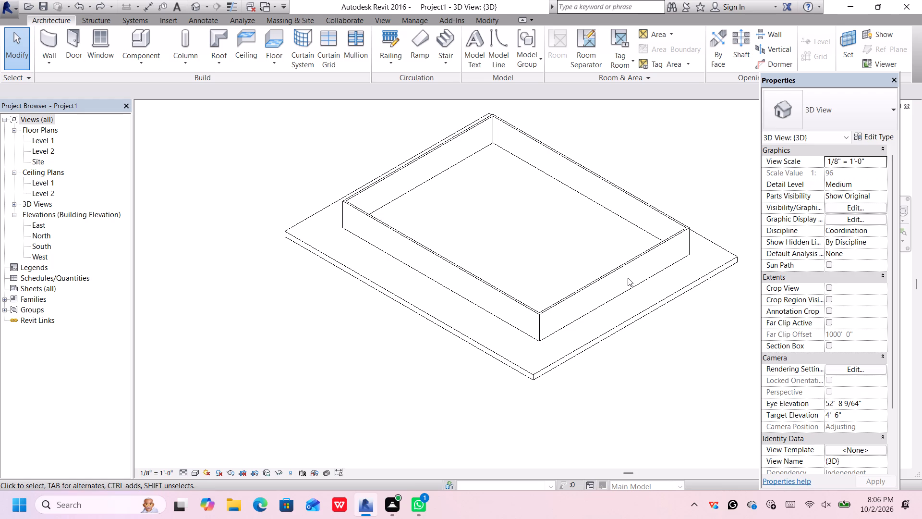
click(591, 301)
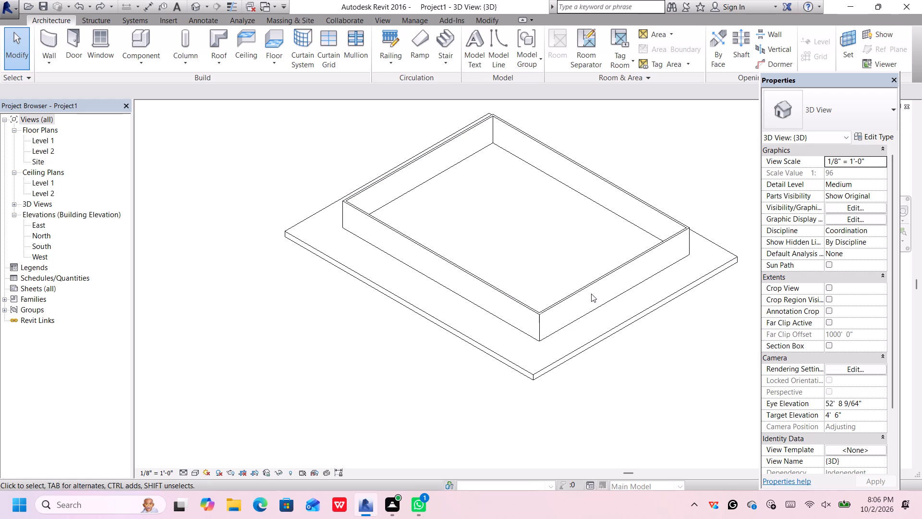
click(590, 289)
key(Right)
key(Right)
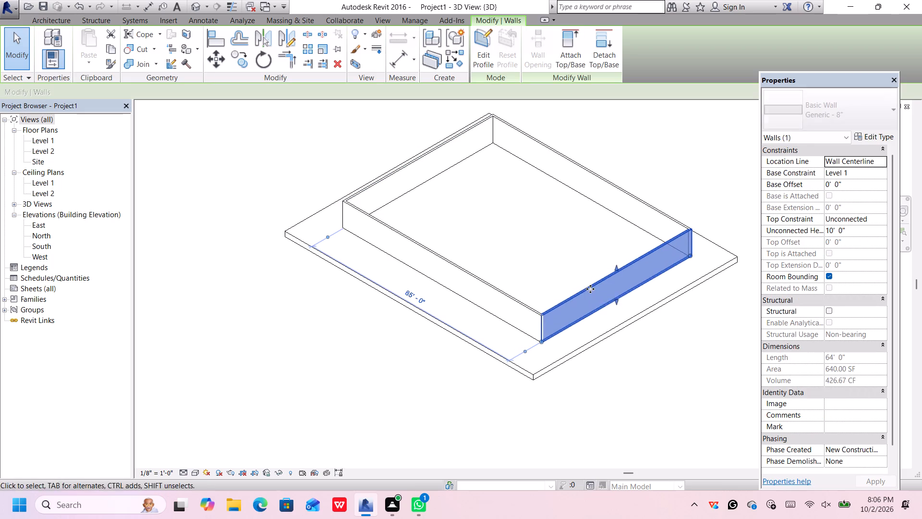
key(Left)
key(Left)
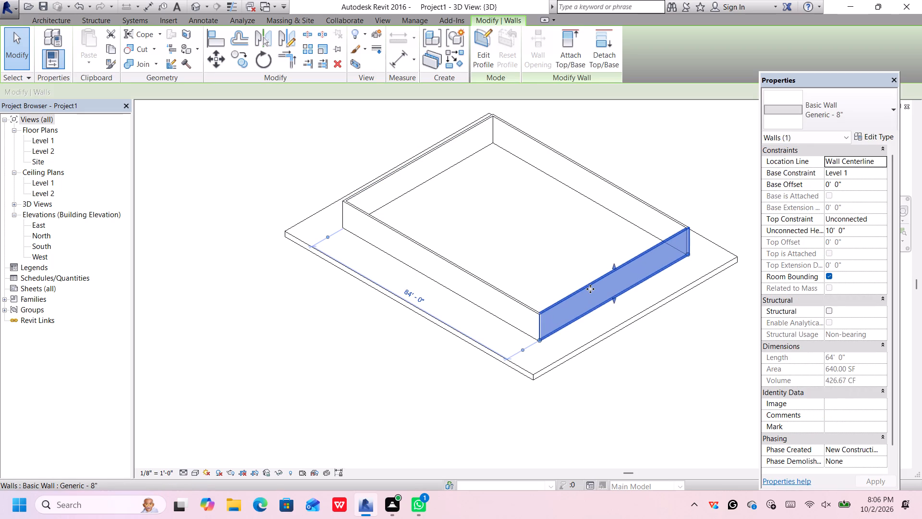
key(Left)
key(Left)
key(Left)
key(Left)
key(Left)
key(Left)
key(Left)
key(Left)
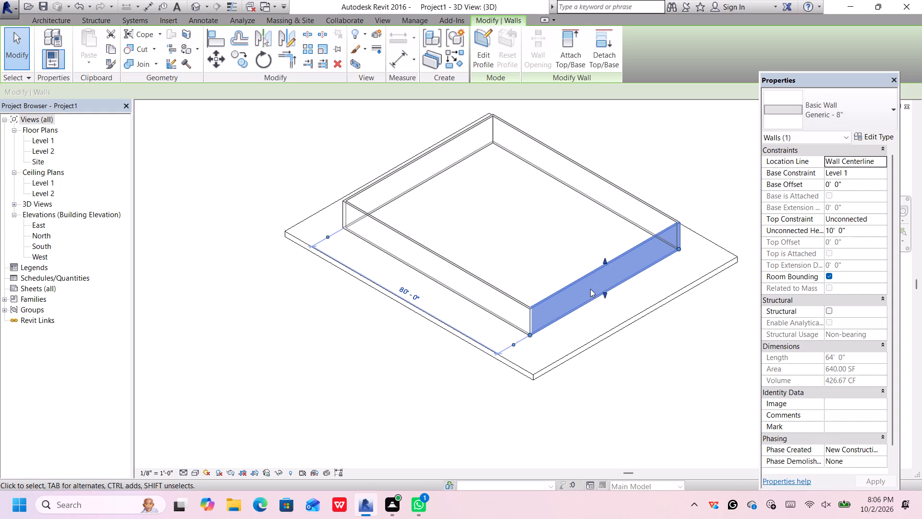
key(Left)
key(Left)
key(Left)
key(Left)
key(Left)
key(Left)
key(Left)
key(Left)
key(Left)
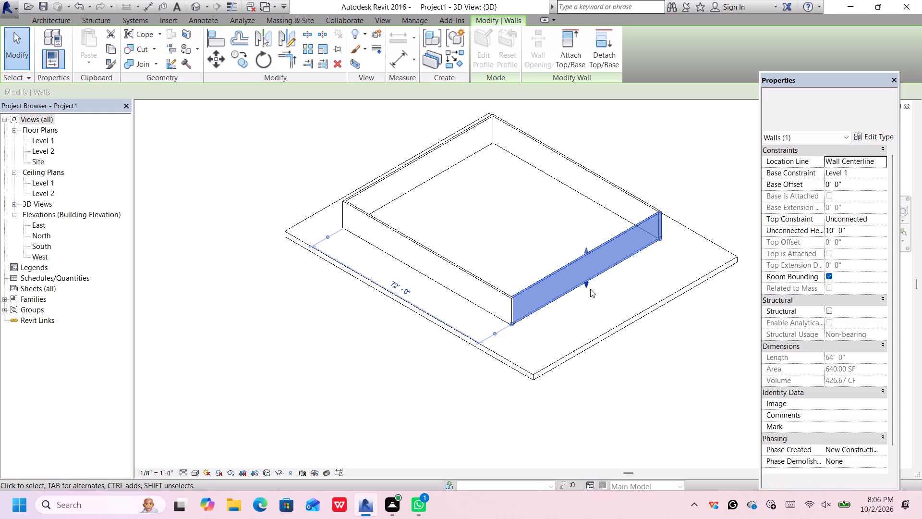
key(Left)
key(Left)
key(Left)
key(Left)
key(Left)
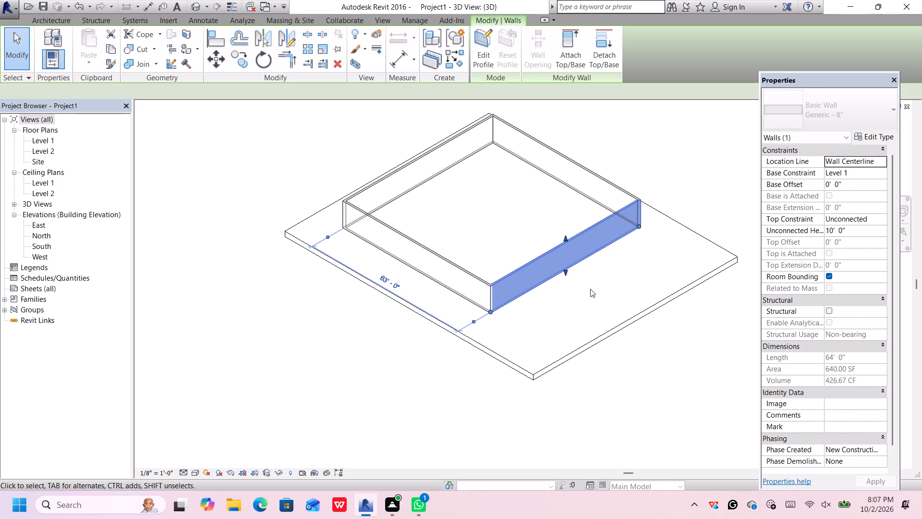
key(Left)
key(Left)
key(Left)
key(Left)
key(Left)
key(Left)
key(Left)
key(Left)
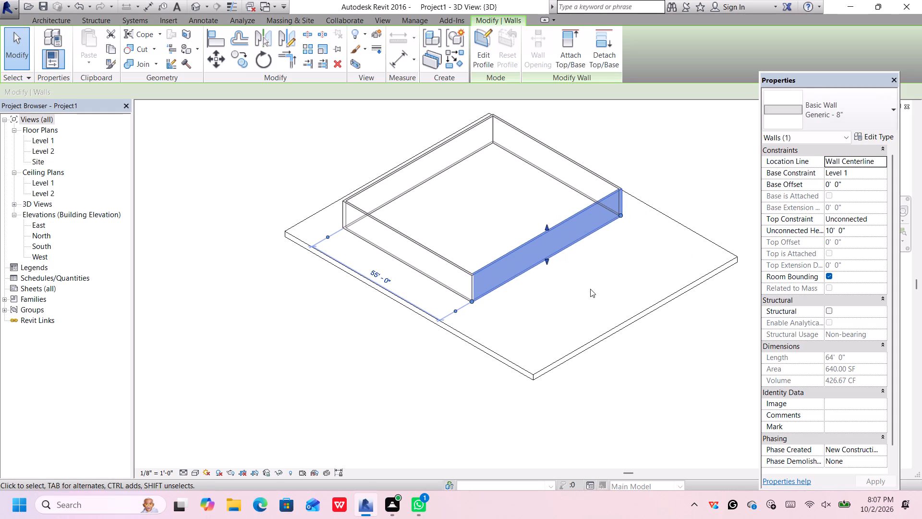
key(Left)
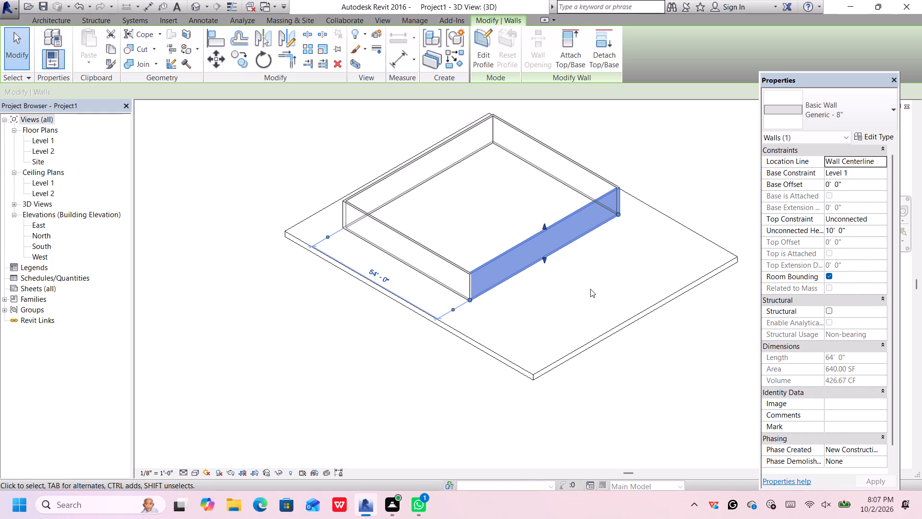
key(Left)
key(Left)
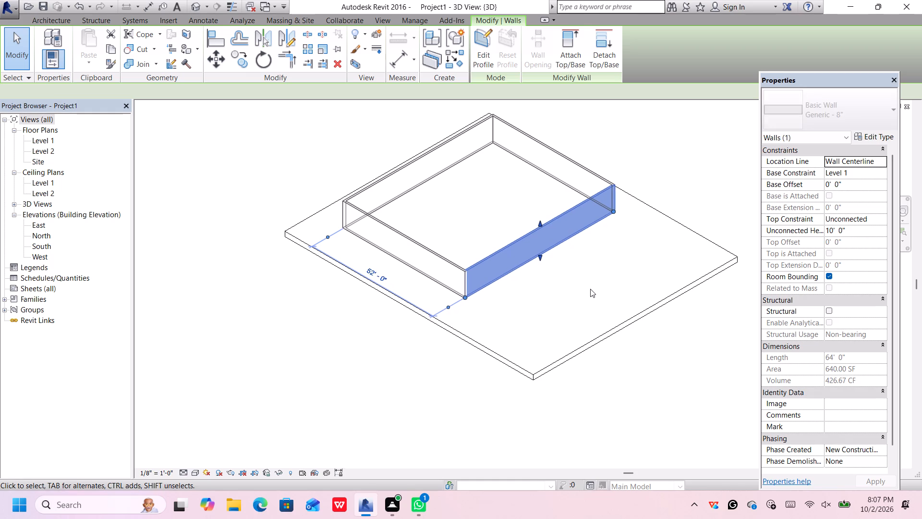
key(Left)
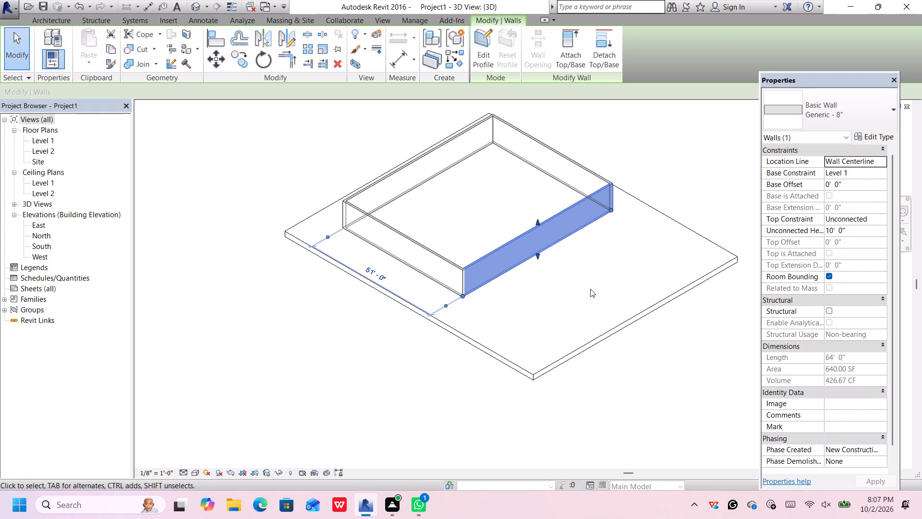
key(Left)
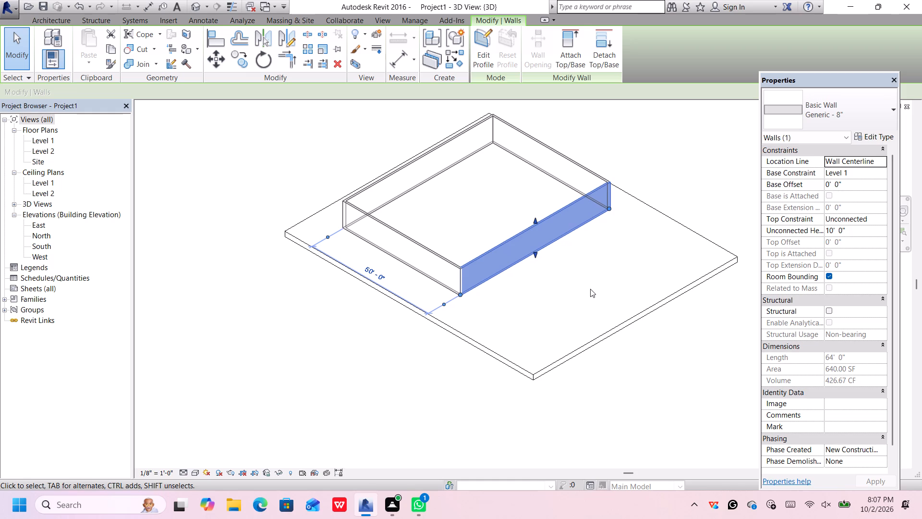
key(Left)
key(Left)
key(Left)
key(Left)
key(Left)
key(Left)
key(Left)
key(Left)
key(Left)
key(Left)
key(Left)
key(Left)
key(Left)
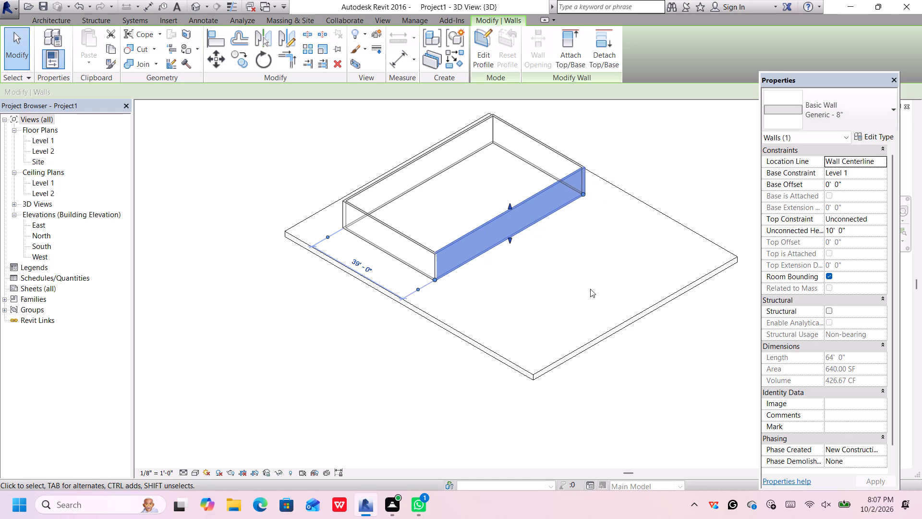
key(Left)
key(Left)
key(Left)
key(Left)
key(Left)
key(Left)
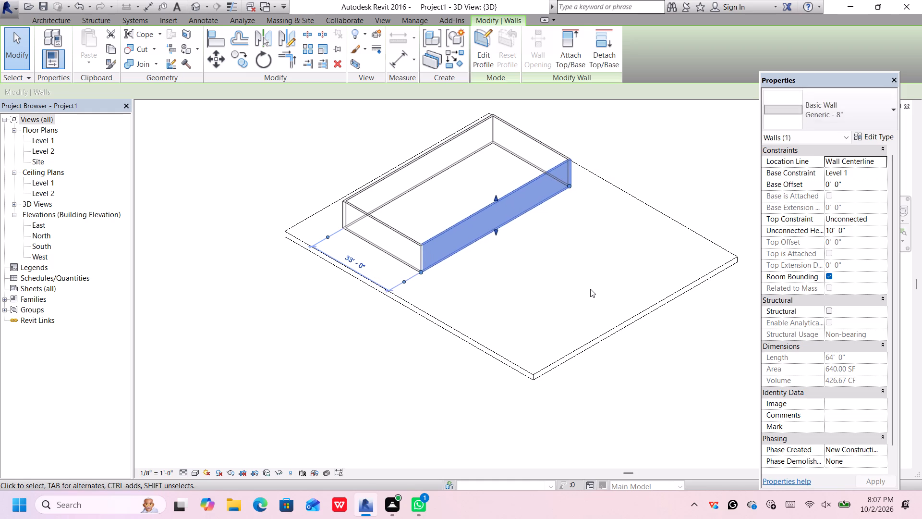
key(Left)
key(Left)
key(Left)
key(Left)
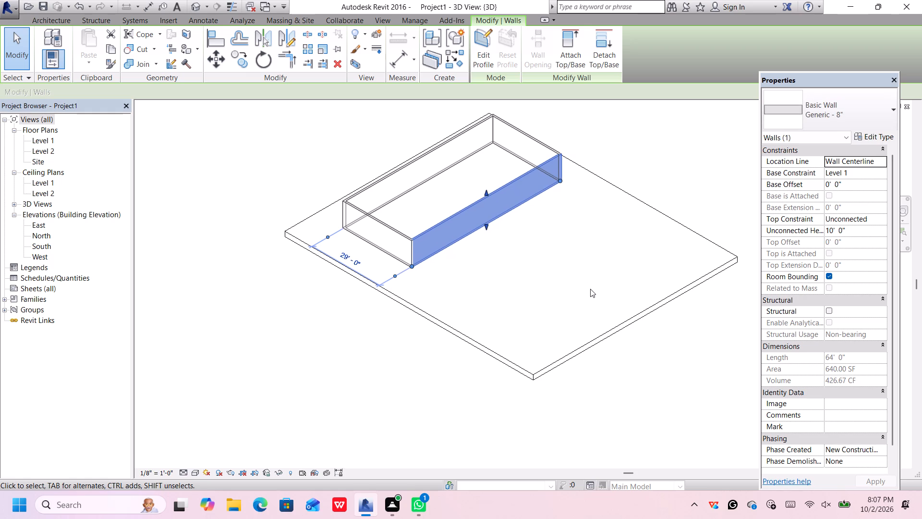
key(Right)
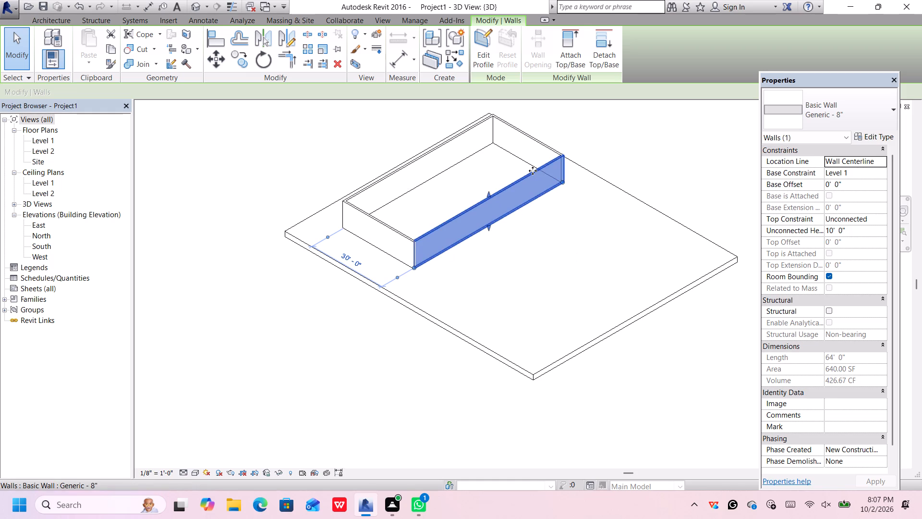
Nudge the north wall toward the south wall until the two are 30'-0" apart.
click(524, 154)
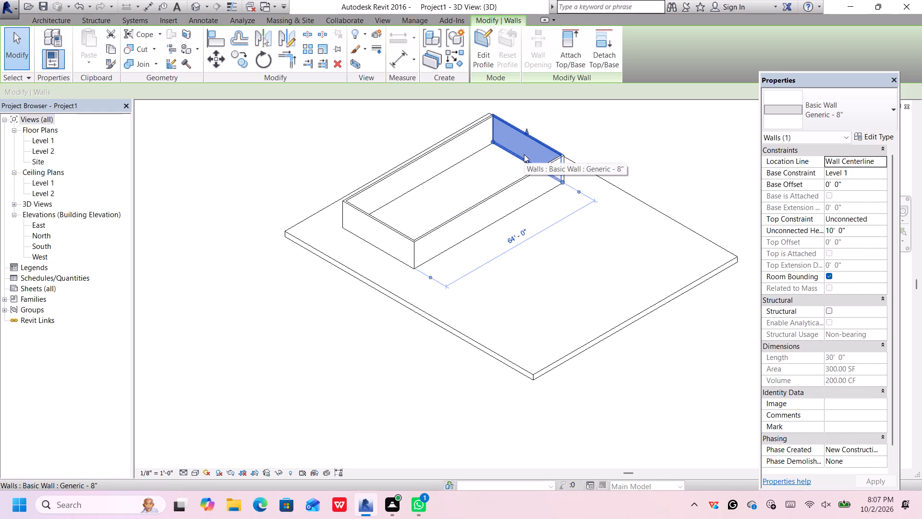
key(Down)
key(Down)
key(Down)
key(Down)
key(Down)
key(Down)
key(Down)
key(Down)
key(Down)
key(Down)
key(Down)
key(Down)
key(Down)
key(Down)
key(Down)
key(Down)
key(Down)
key(Down)
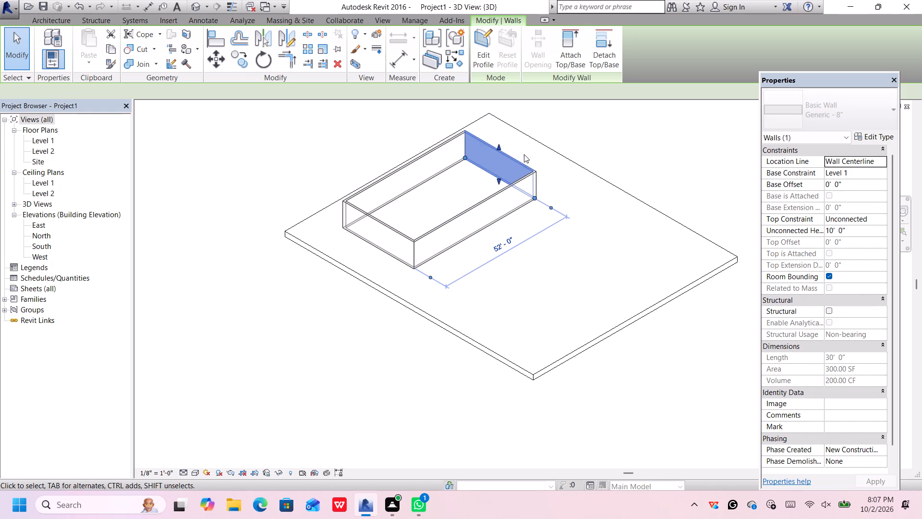
key(Down)
key(Down)
key(Down)
key(Down)
key(Down)
key(Down)
key(Down)
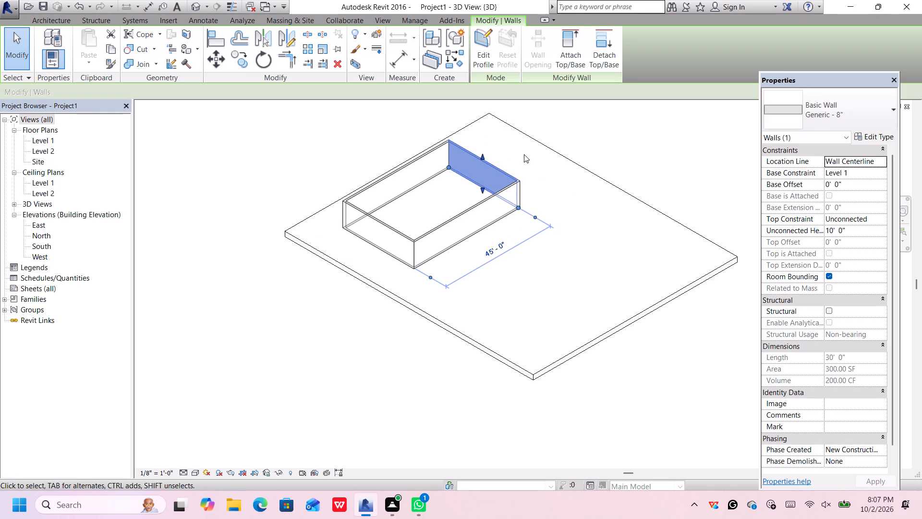
key(Down)
key(Down)
key(Down)
key(Down)
key(Down)
key(Down)
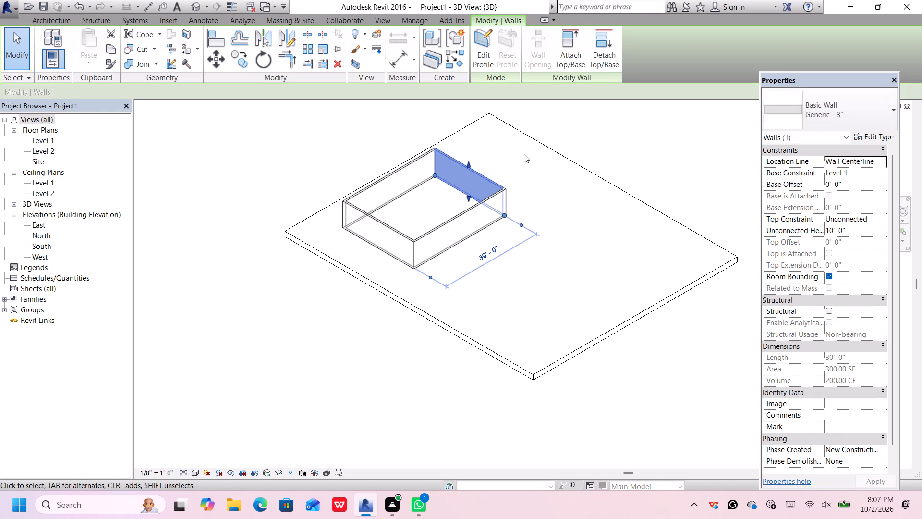
key(Down)
key(Down)
key(Down)
key(Down)
key(Down)
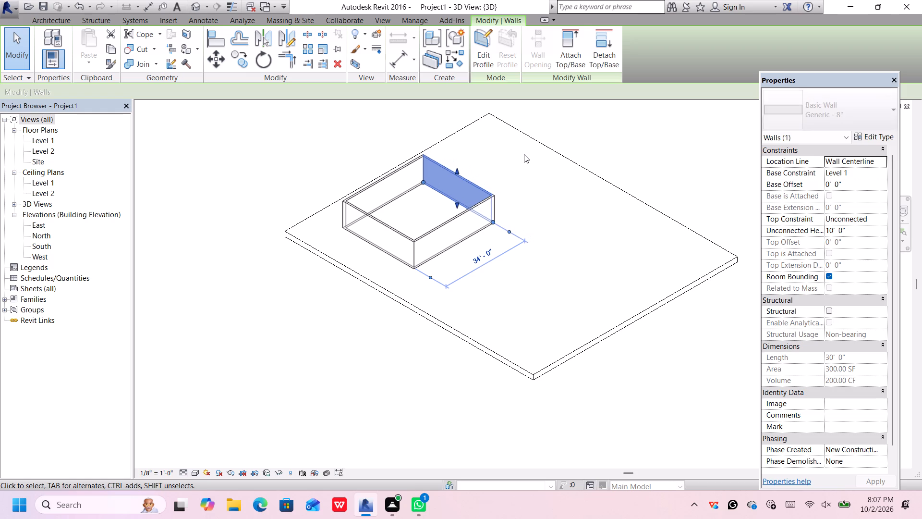
key(Down)
key(Down)
key(Down)
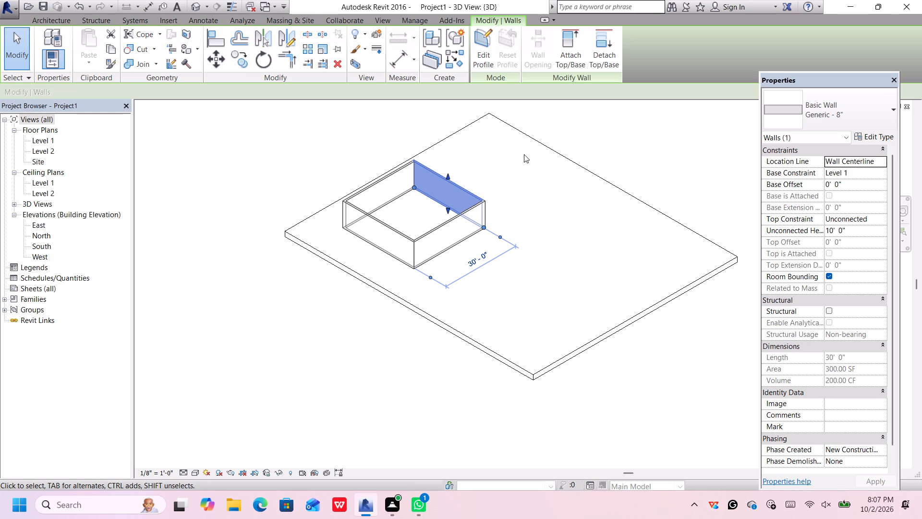
Try to nudge the north wall sideways, and bring it closer to the south wall until they are 20'-0" apart.
key(Left)
key(Left)
key(Left)
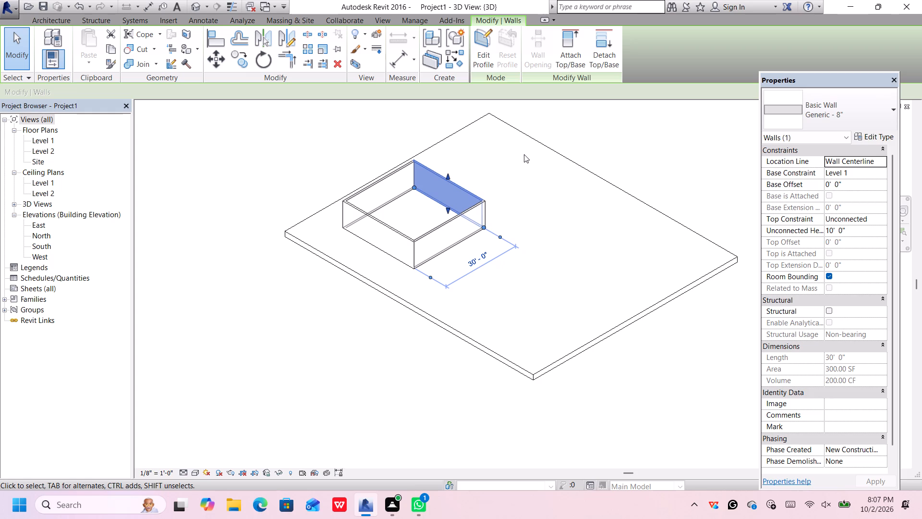
key(Down)
key(Down)
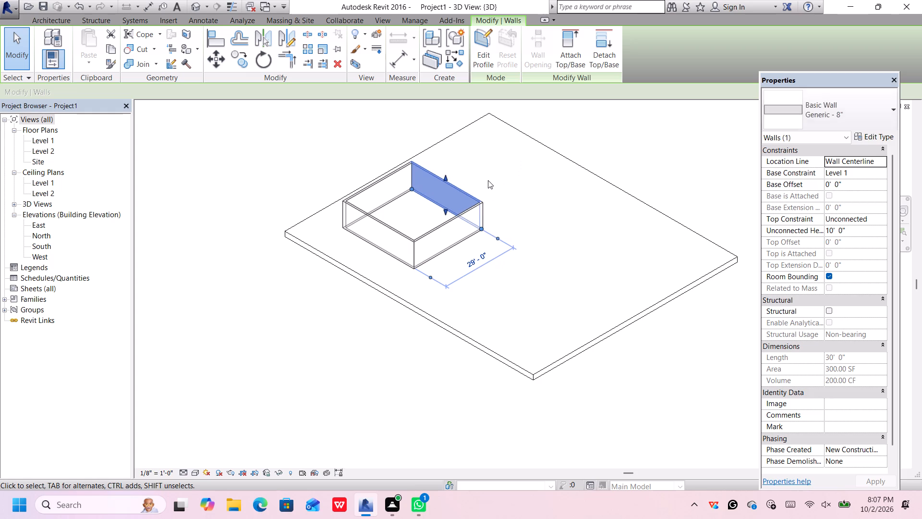
key(Down)
key(Down)
key(Down)
key(Down)
key(Down)
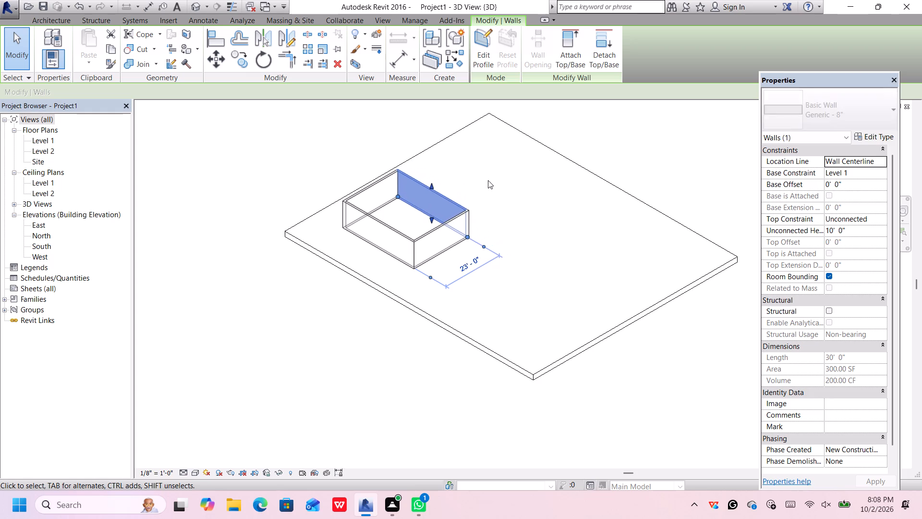
key(Down)
key(Down)
key(Down)
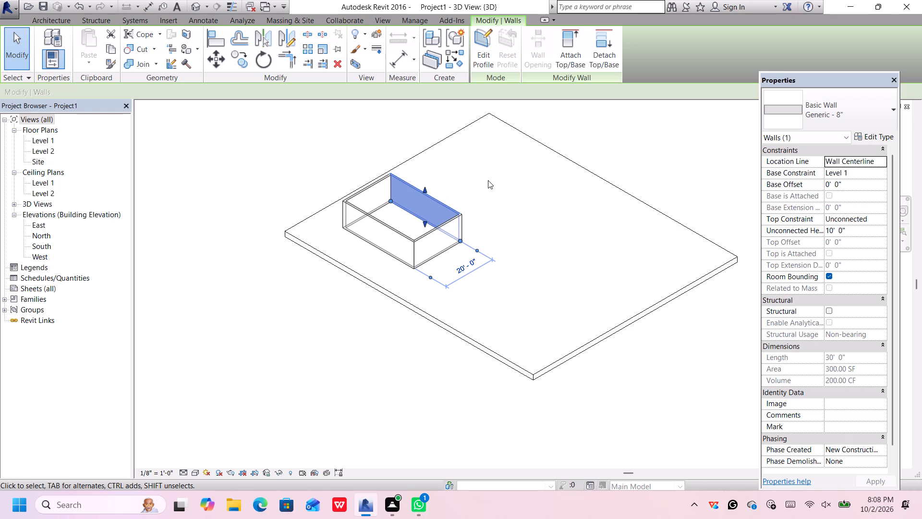
Nudge the east wall inward toward the west wall until the two are 15'-0" apart.
click(425, 254)
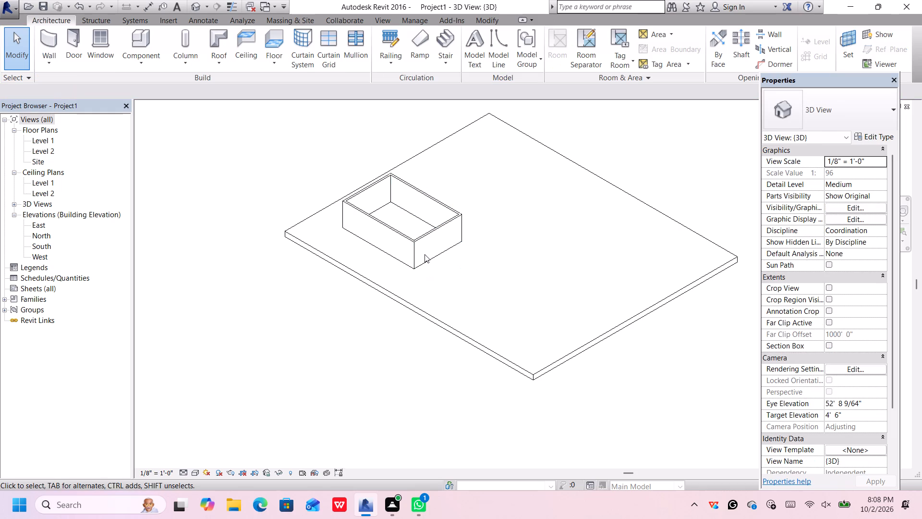
click(428, 246)
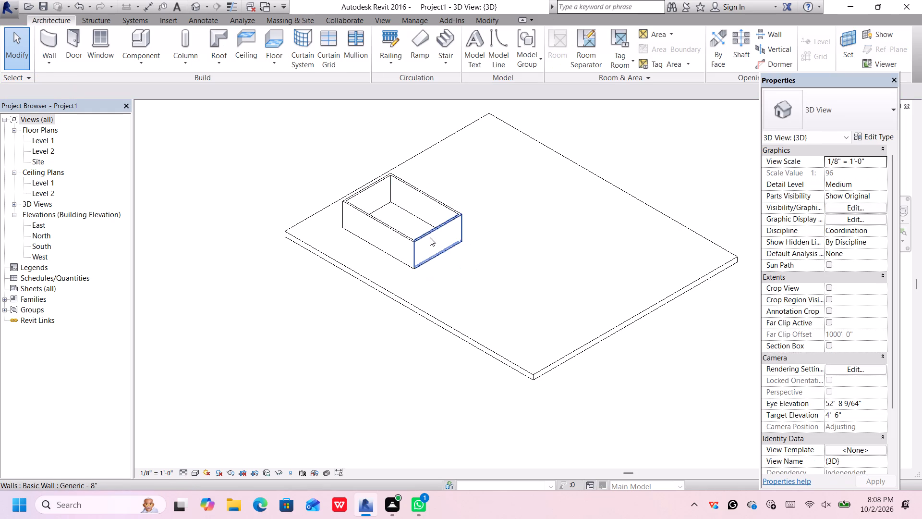
click(430, 237)
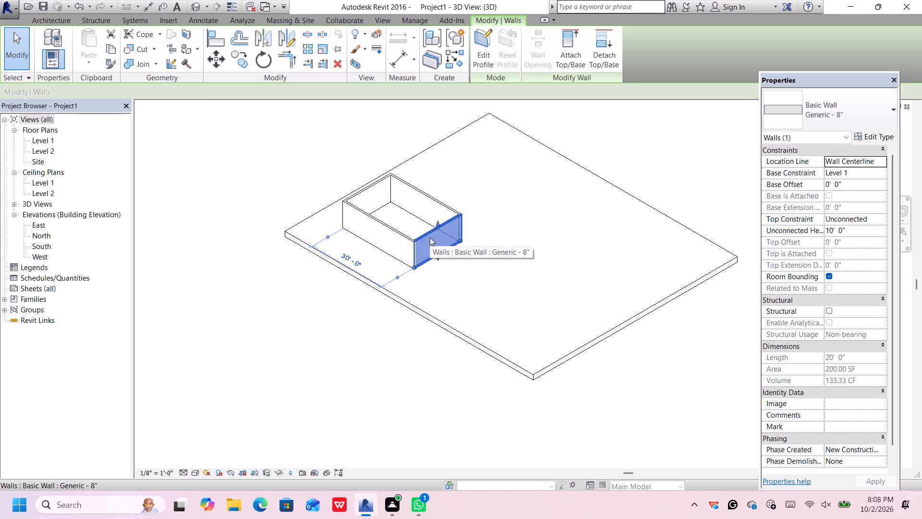
key(Down)
key(Down)
key(Left)
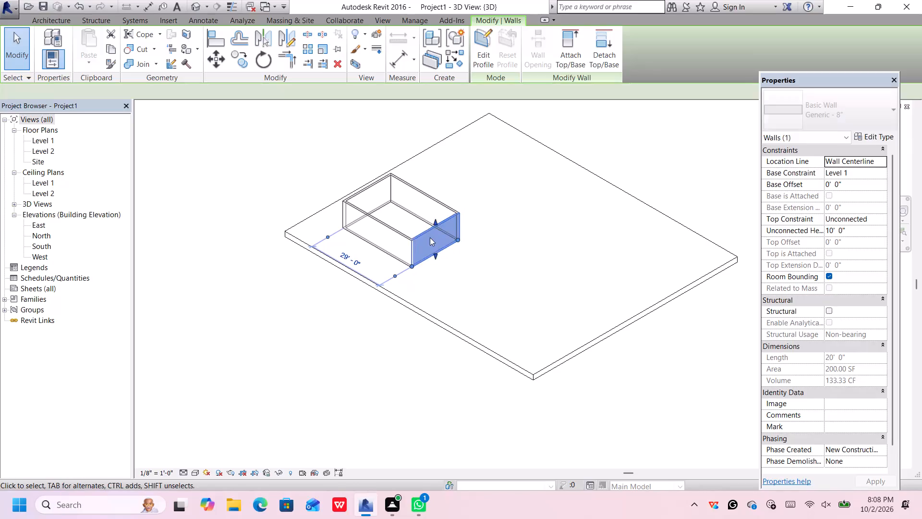
key(Left)
key(Left)
key(Left)
key(Left)
key(Left)
key(Left)
key(Left)
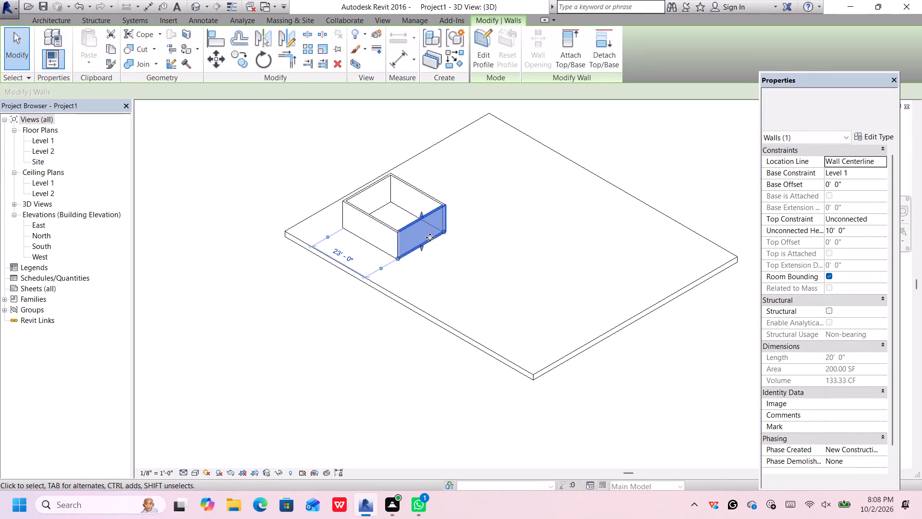
key(Left)
key(Left)
key(Left)
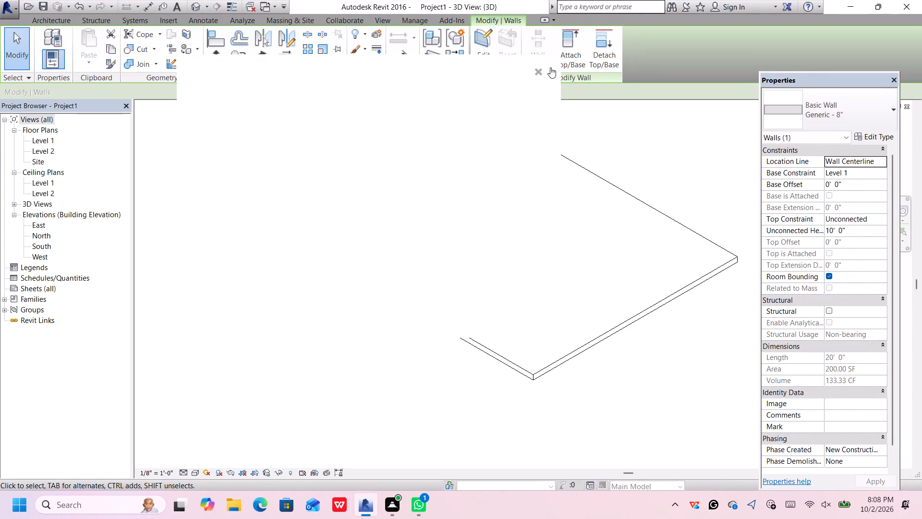
click(538, 73)
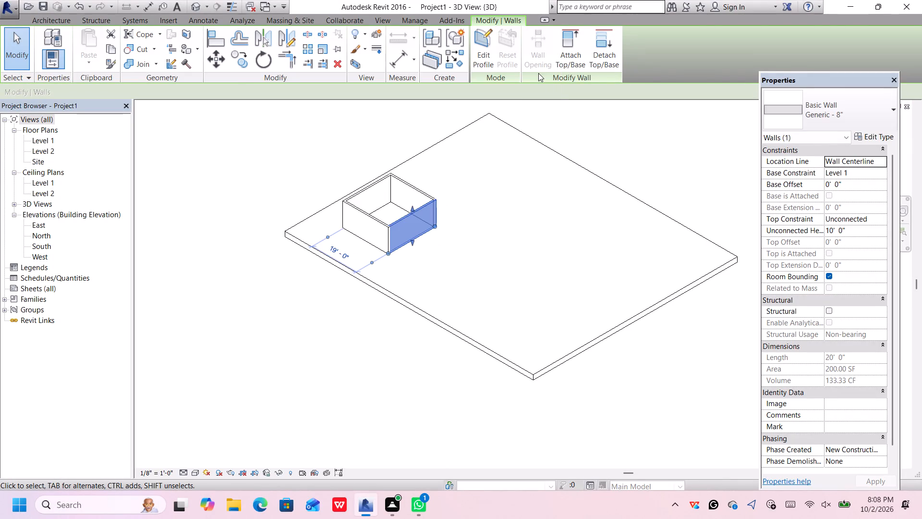
click(538, 73)
key(Left)
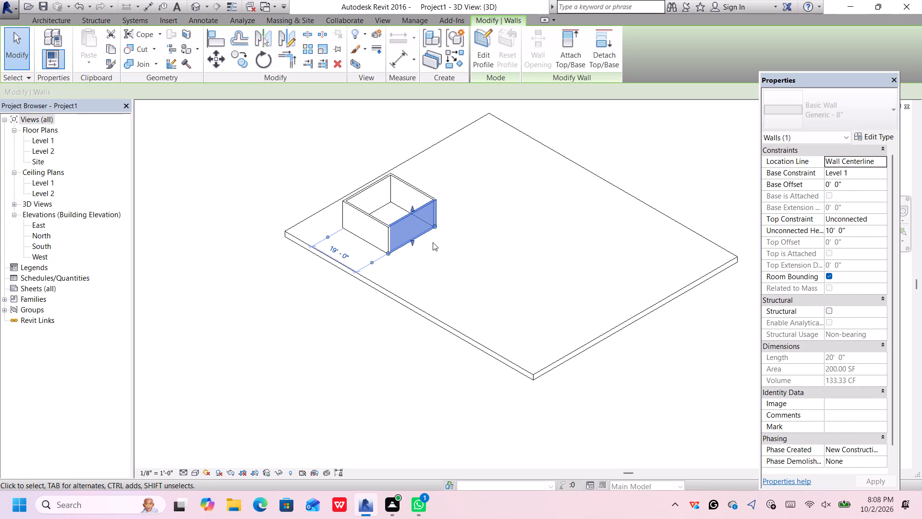
key(Left)
key(Left)
key(Left)
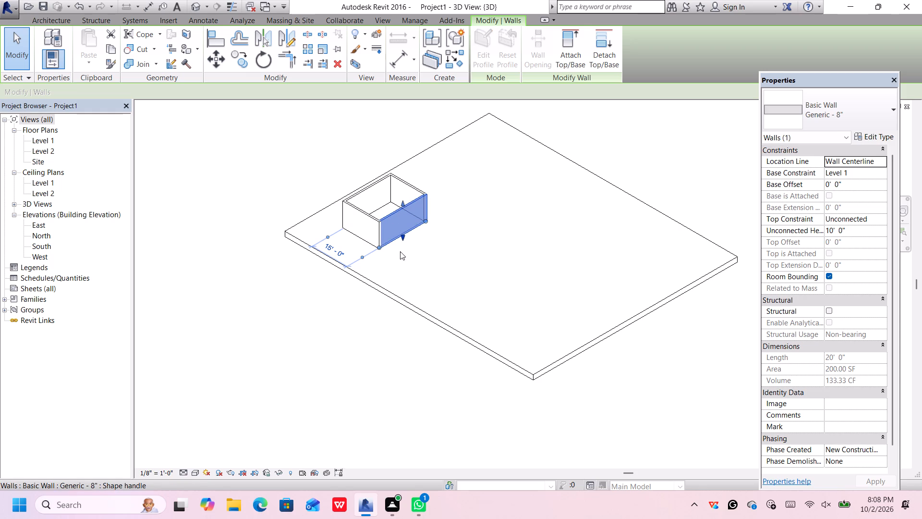
click(496, 339)
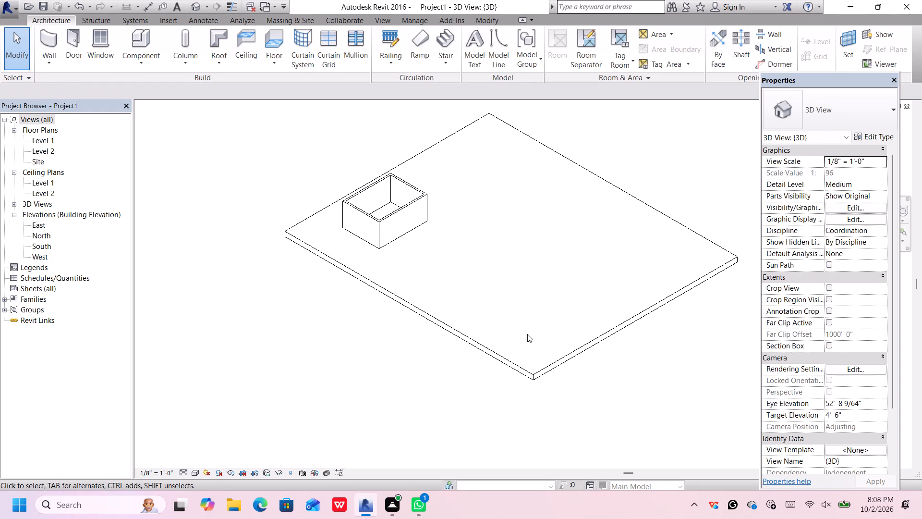
Place two Fixed 36" x 48" windows on the east wall, each 6'-0" from a wall end and 8'-0" apart.
click(553, 365)
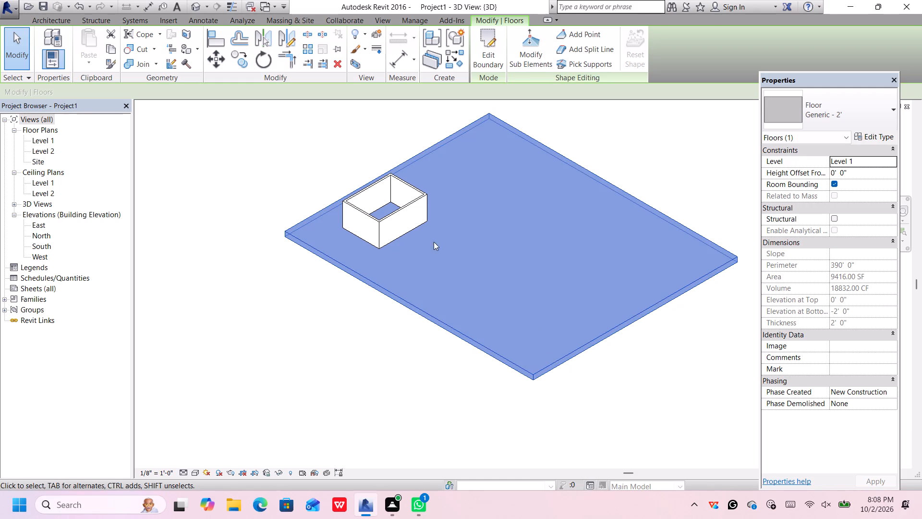
scroll(383, 229, up, 3)
scroll(383, 229, down, 1)
scroll(385, 232, up, 7)
middle_drag(406, 220, 406, 220)
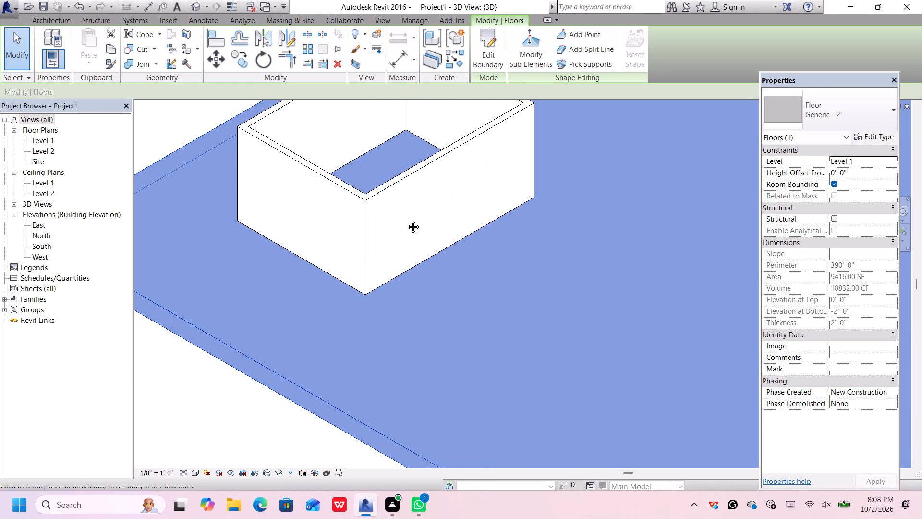
middle_drag(406, 220, 388, 267)
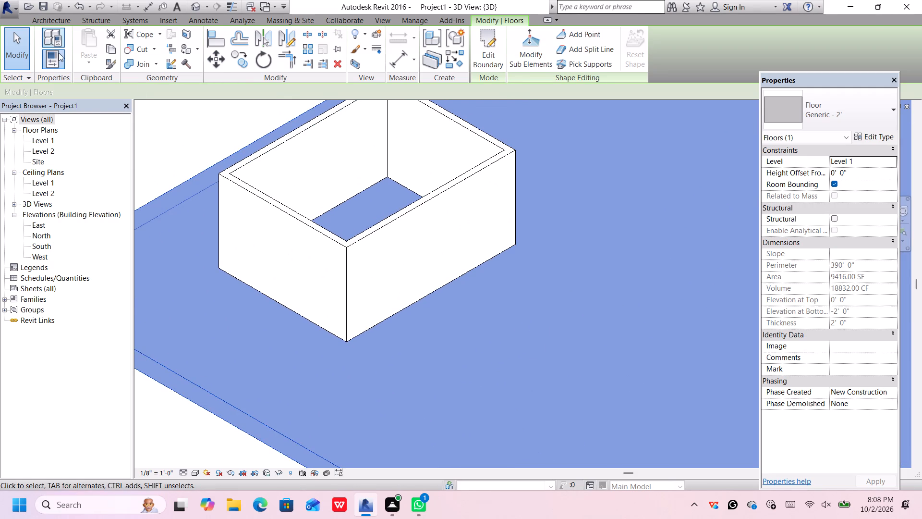
click(184, 139)
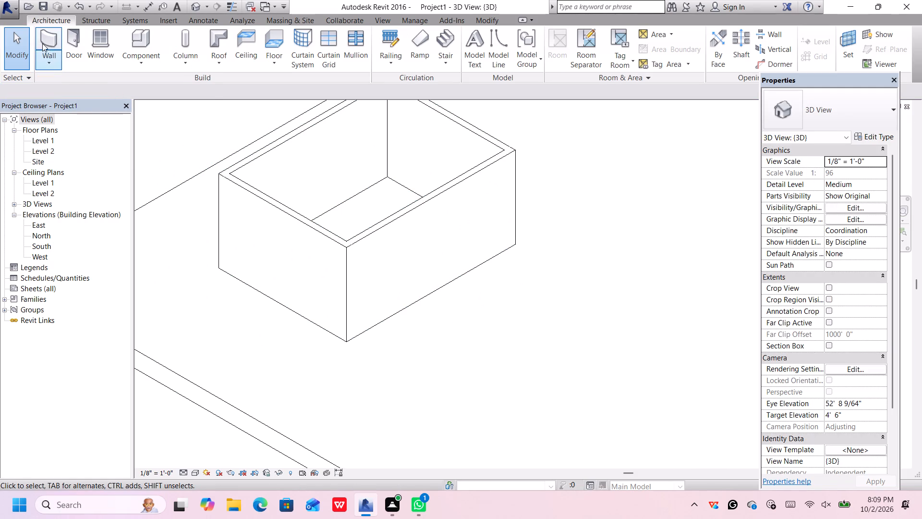
click(97, 42)
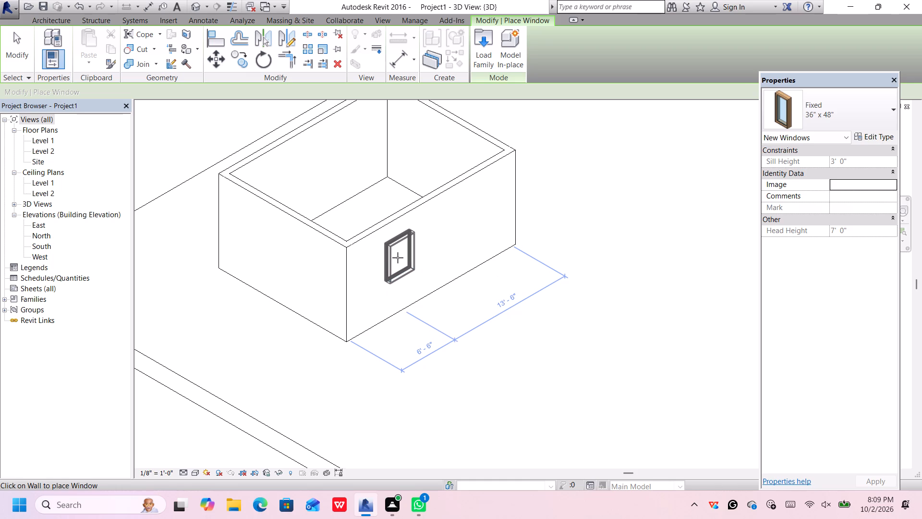
click(396, 260)
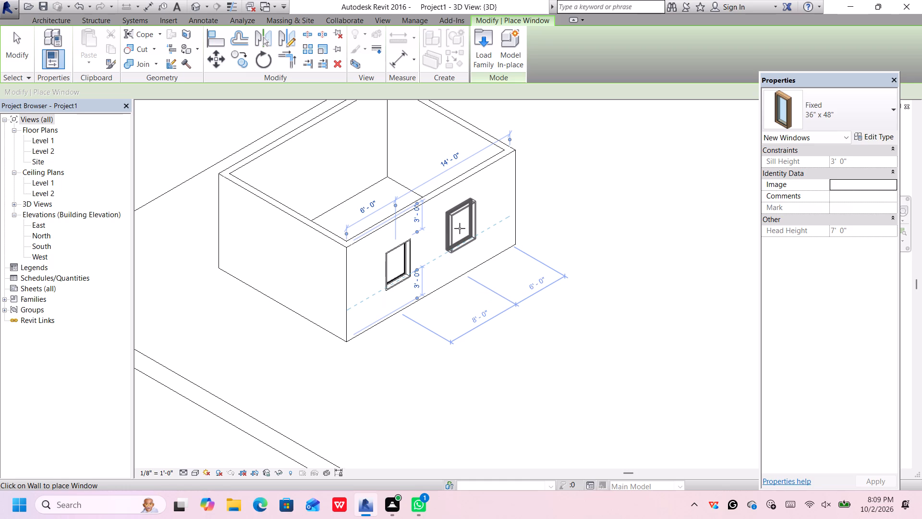
click(460, 228)
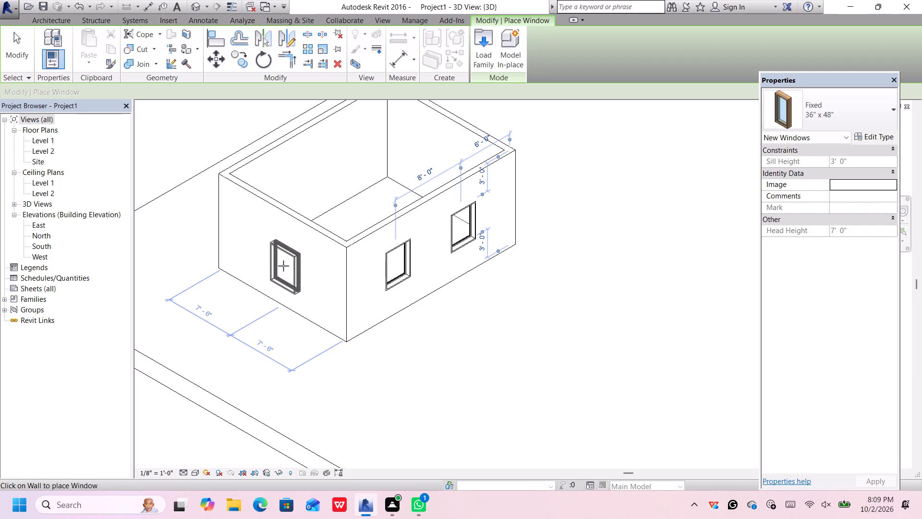
Place two Fixed 36" x 48" windows on the south wall 3'-0" from its ends, and two on the west wall 6'-0" from its ends.
click(321, 283)
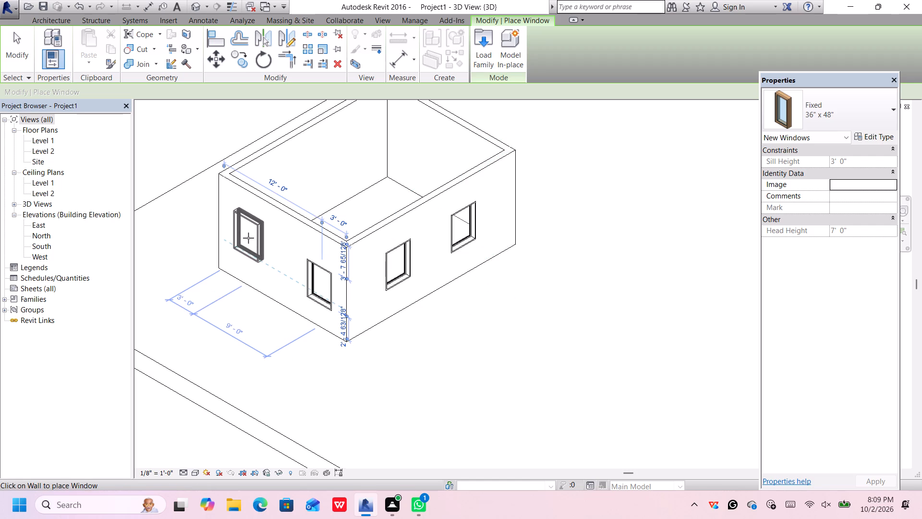
click(248, 238)
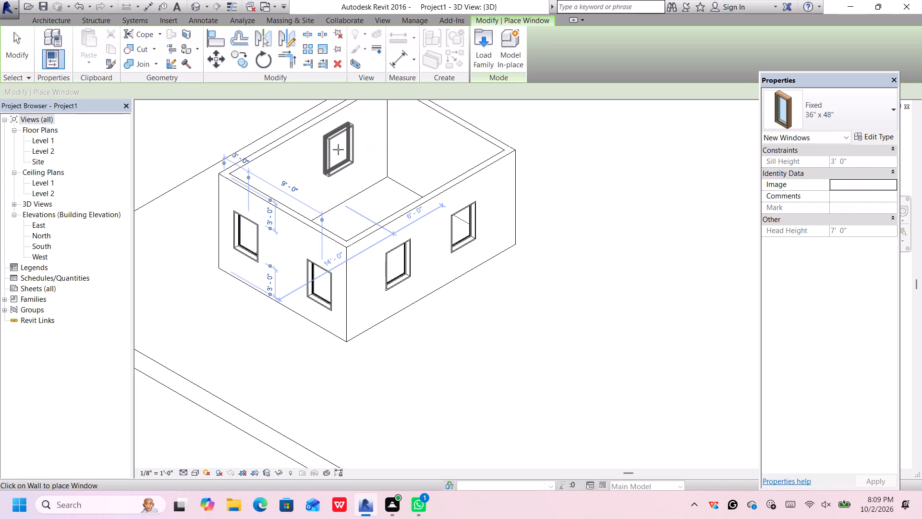
click(337, 150)
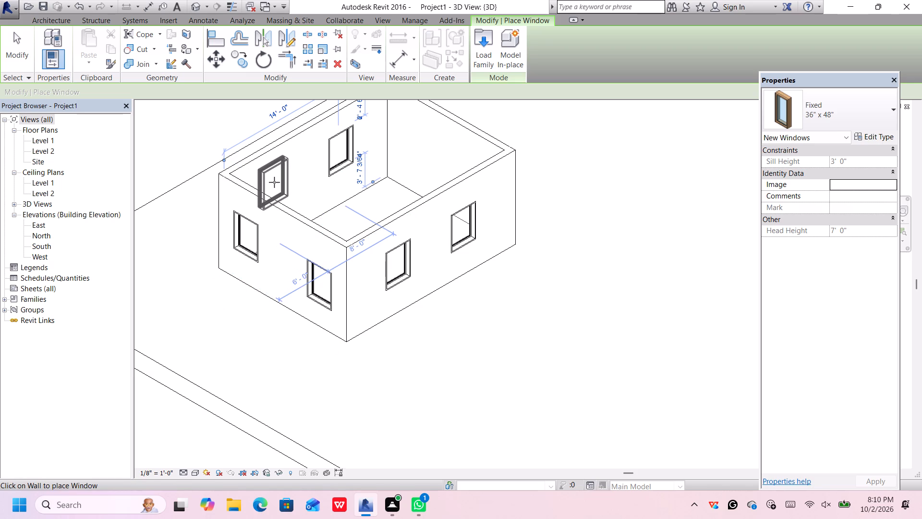
click(275, 182)
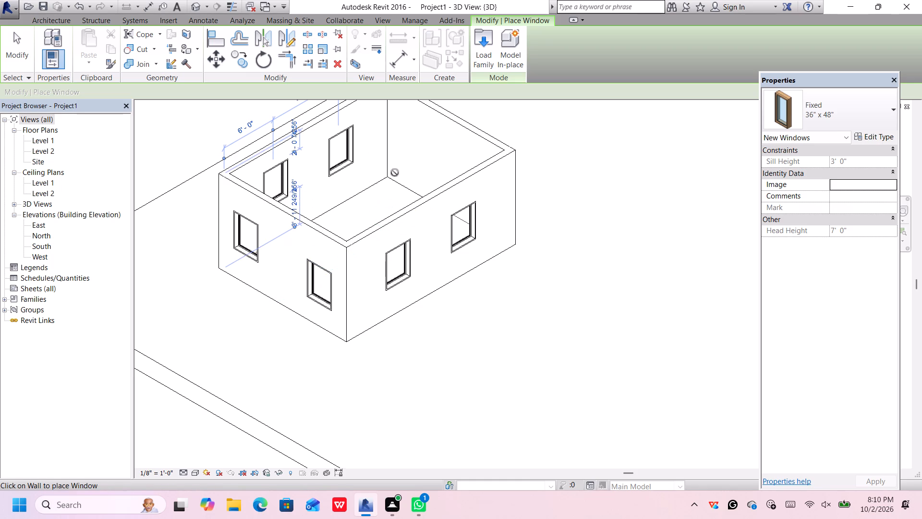
Place two Fixed 36" x 48" windows on the north wall, each 3'-0" from a wall end, working from inside and outside.
click(412, 144)
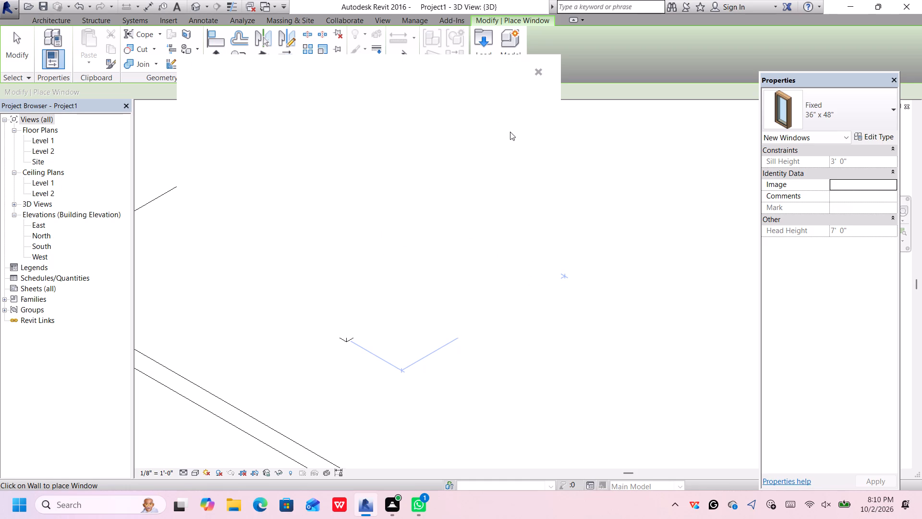
click(541, 71)
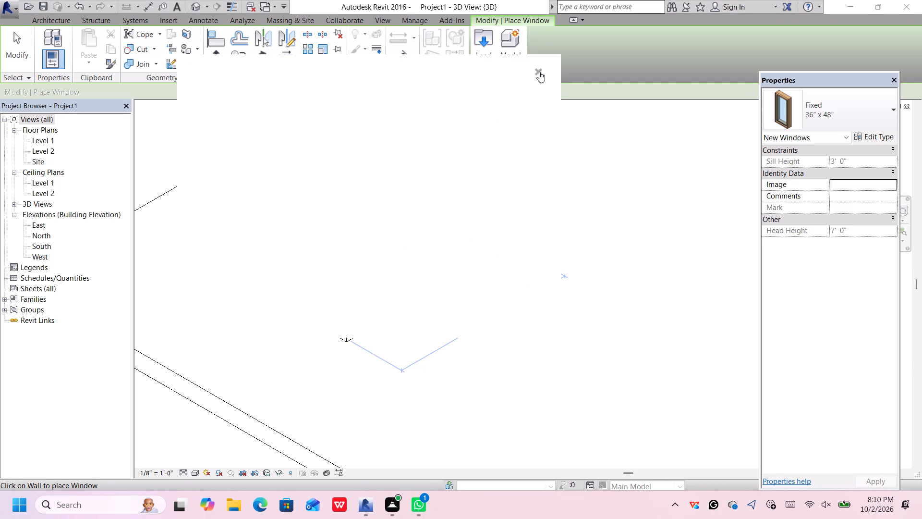
click(537, 68)
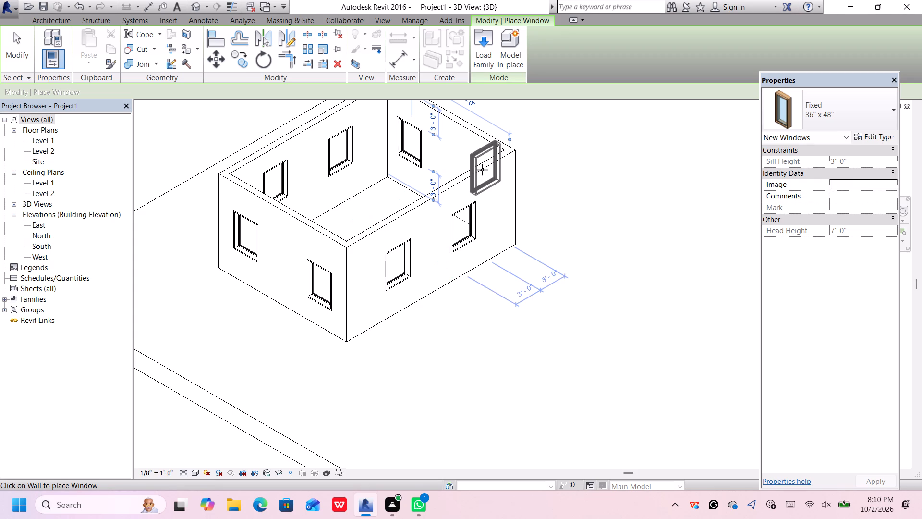
click(892, 81)
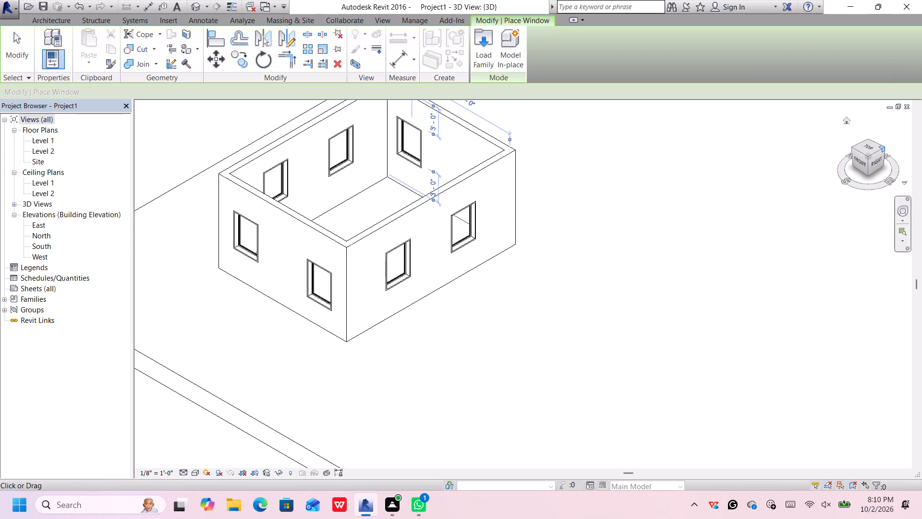
click(883, 149)
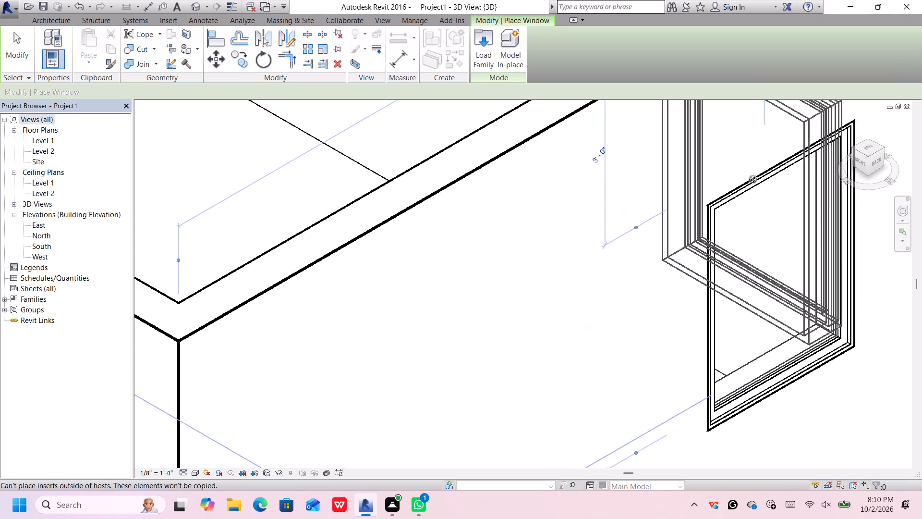
scroll(663, 223, down, 8)
scroll(668, 228, up, 1)
scroll(687, 228, down, 2)
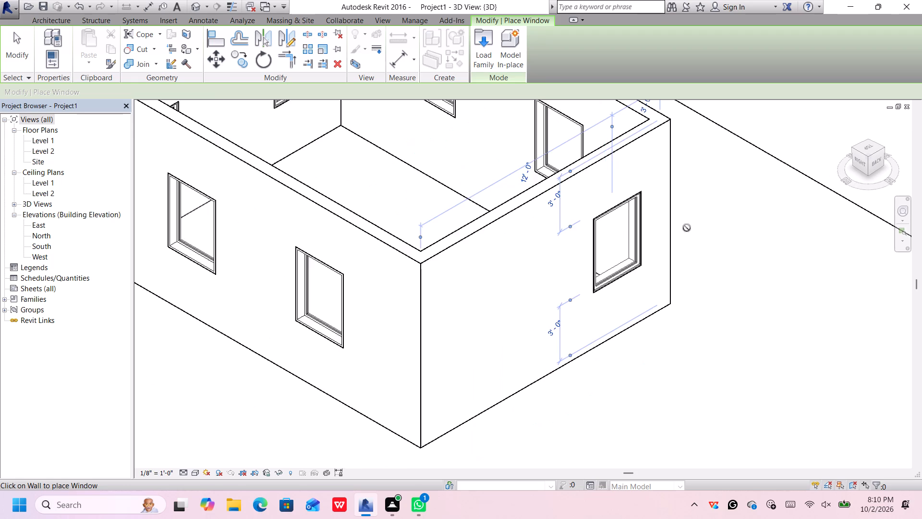
scroll(694, 222, down, 2)
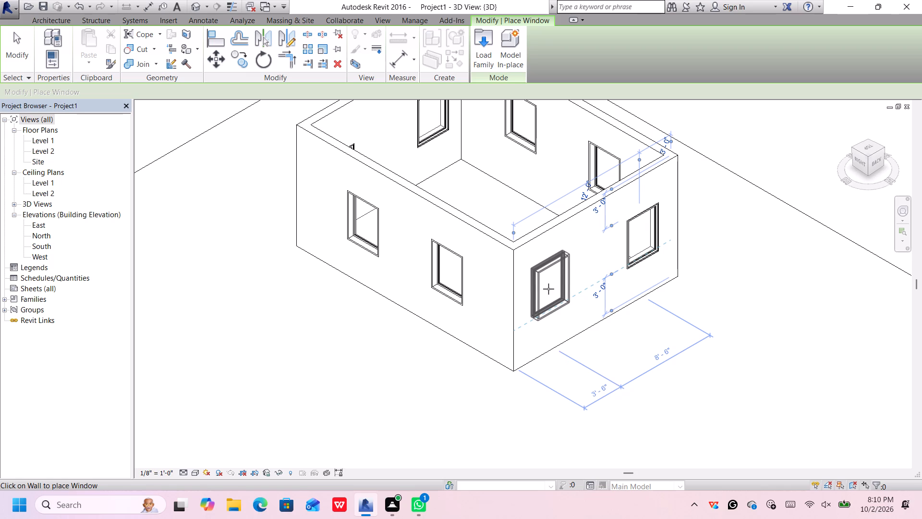
click(546, 289)
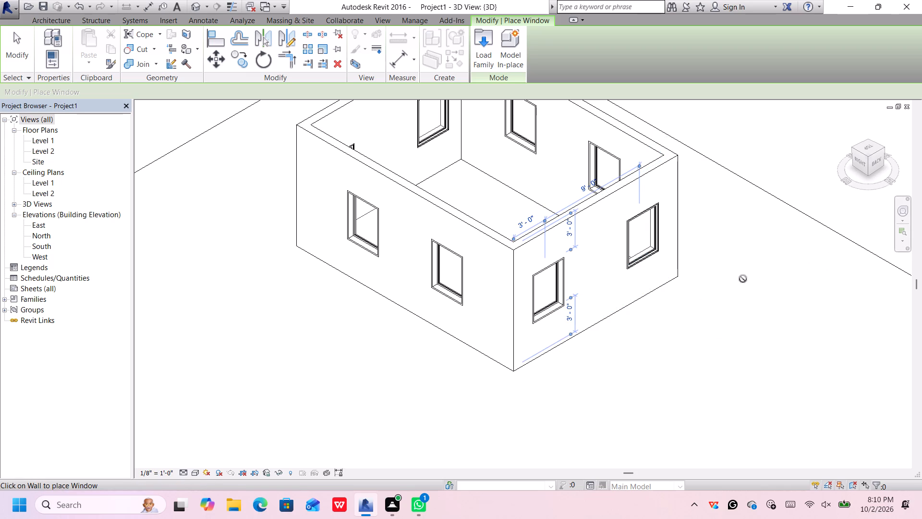
key(Escape)
scroll(716, 284, down, 6)
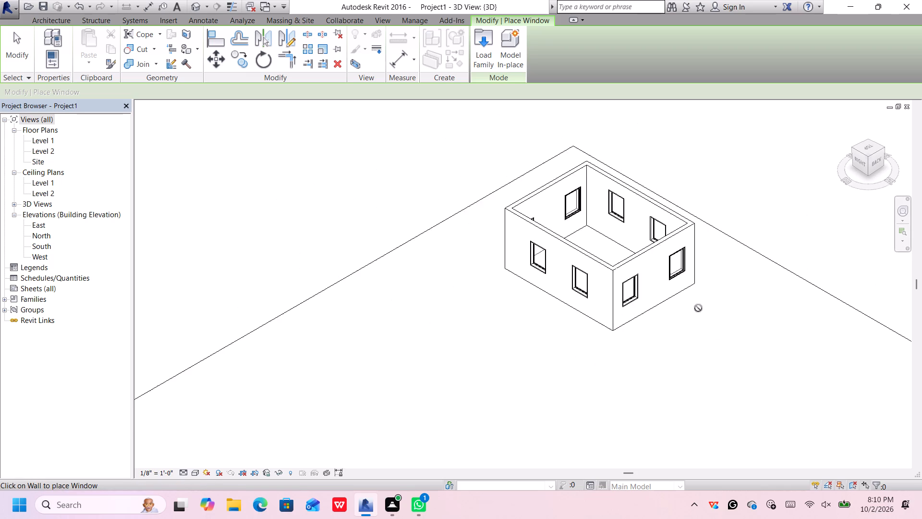
scroll(698, 308, up, 1)
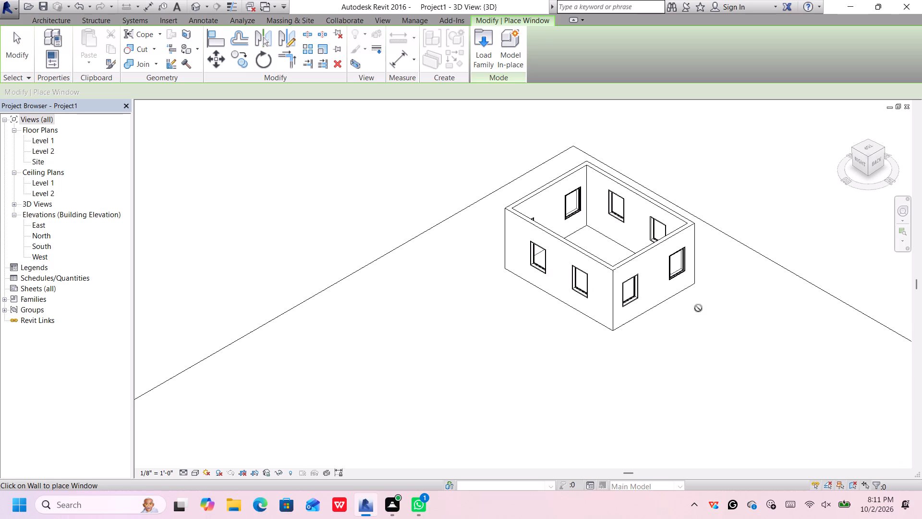
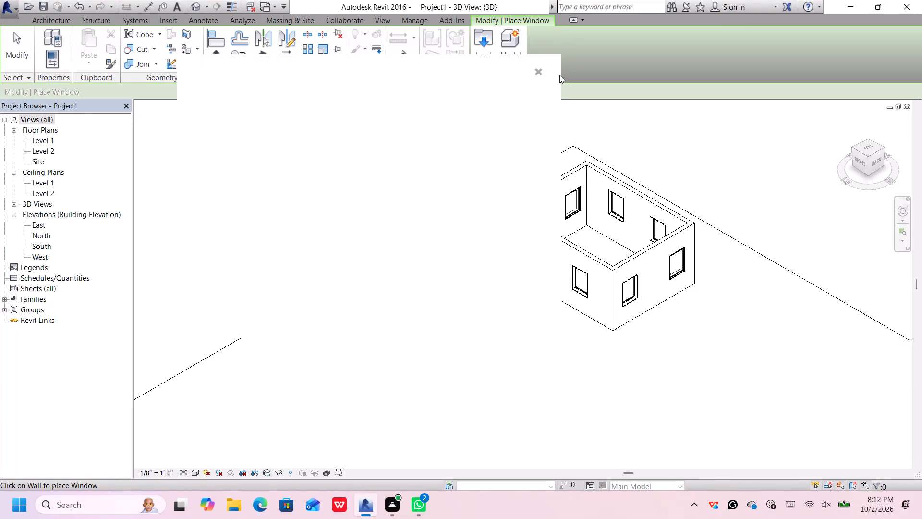
Dismiss the Autodesk Genuine notification card that covers part of the 3D view.
click(540, 71)
click(539, 71)
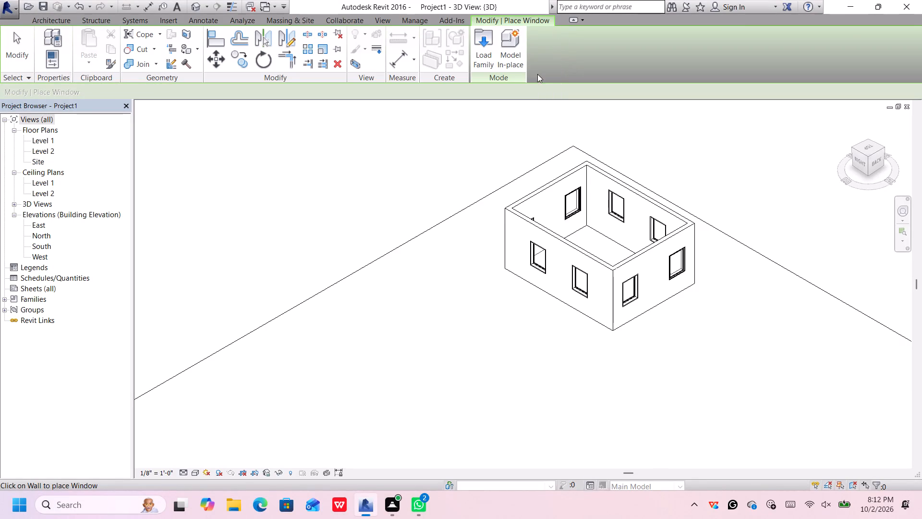
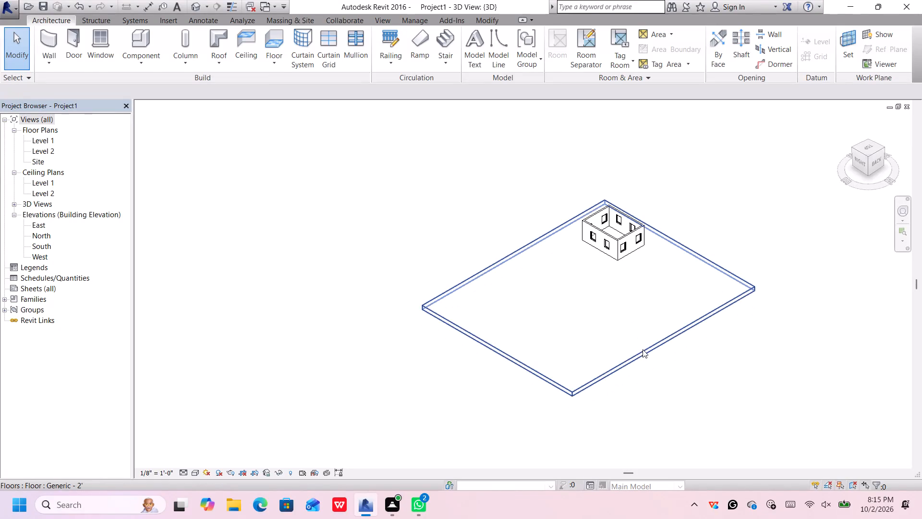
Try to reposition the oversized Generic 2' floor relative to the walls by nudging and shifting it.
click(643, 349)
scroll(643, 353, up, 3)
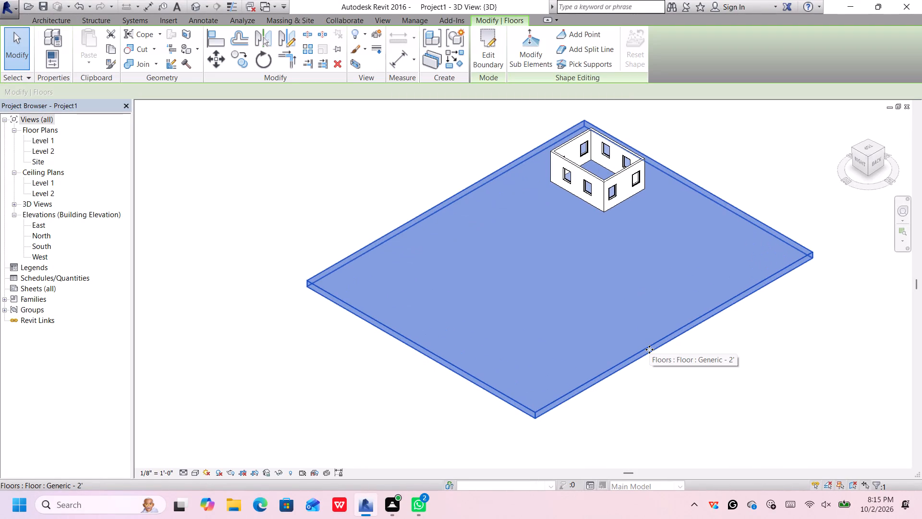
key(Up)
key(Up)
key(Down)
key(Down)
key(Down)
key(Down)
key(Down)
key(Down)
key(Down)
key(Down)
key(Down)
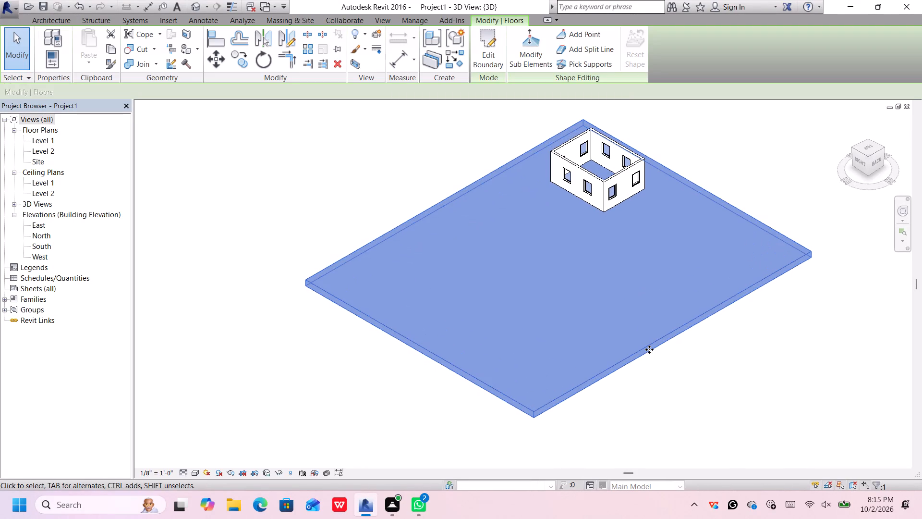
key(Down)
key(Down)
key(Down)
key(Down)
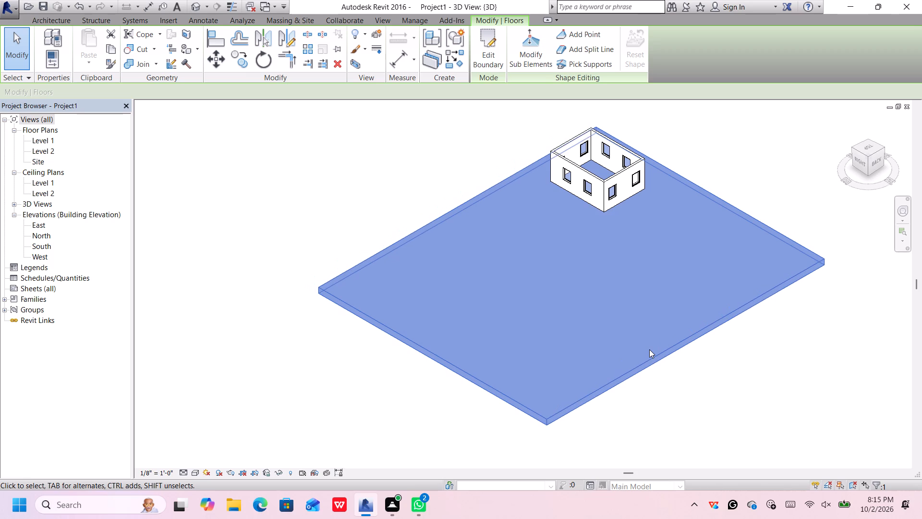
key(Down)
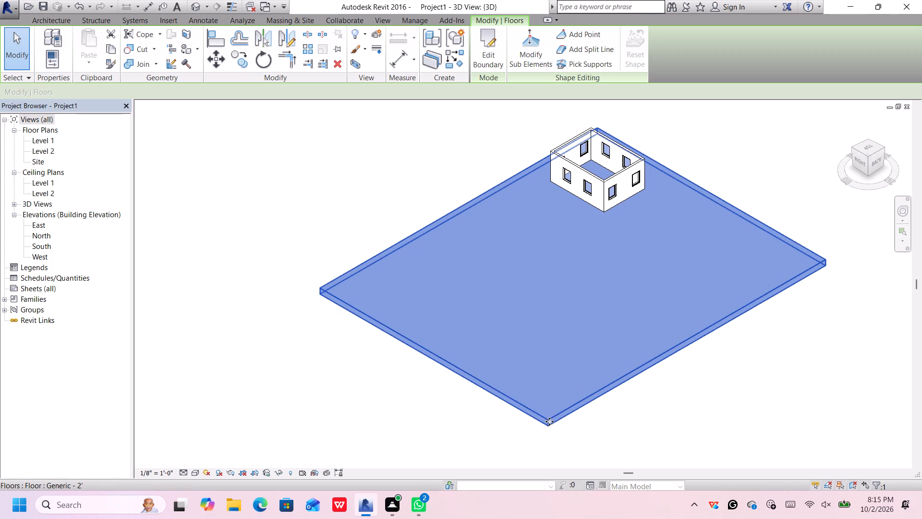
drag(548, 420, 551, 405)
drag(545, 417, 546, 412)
Delete the Generic 2' floor from the model.
key(BackSpace)
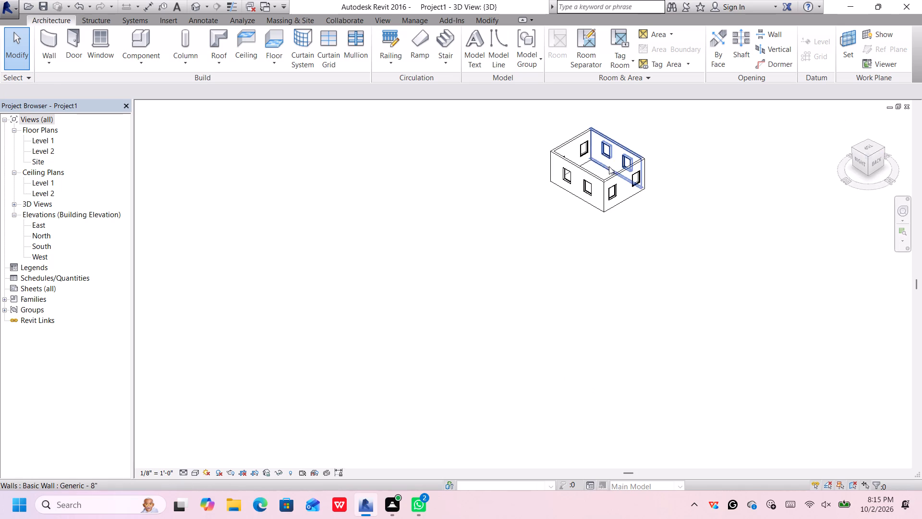
Nudge the back (north) wall inward until it is 17'-8" from the opposite wall.
middle_drag(596, 167, 602, 246)
middle_click(602, 247)
scroll(599, 245, up, 1)
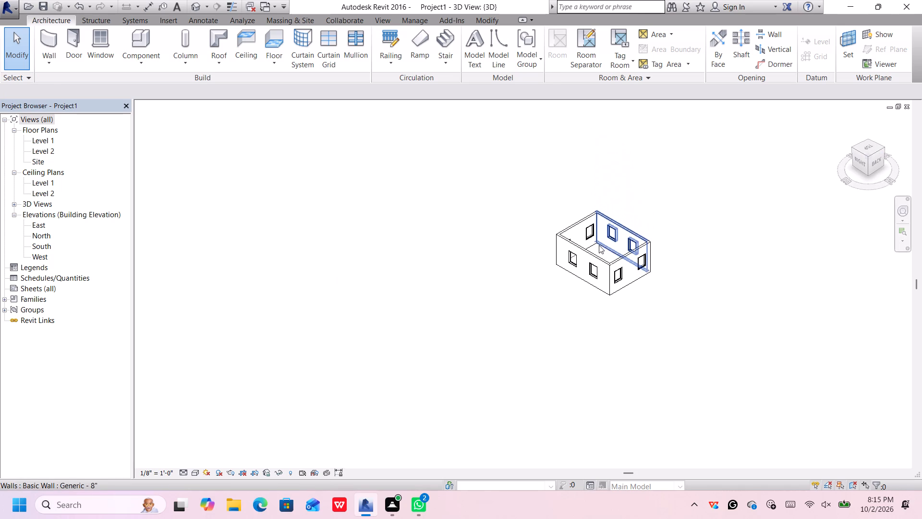
scroll(599, 245, up, 7)
scroll(607, 249, down, 1)
scroll(607, 249, up, 2)
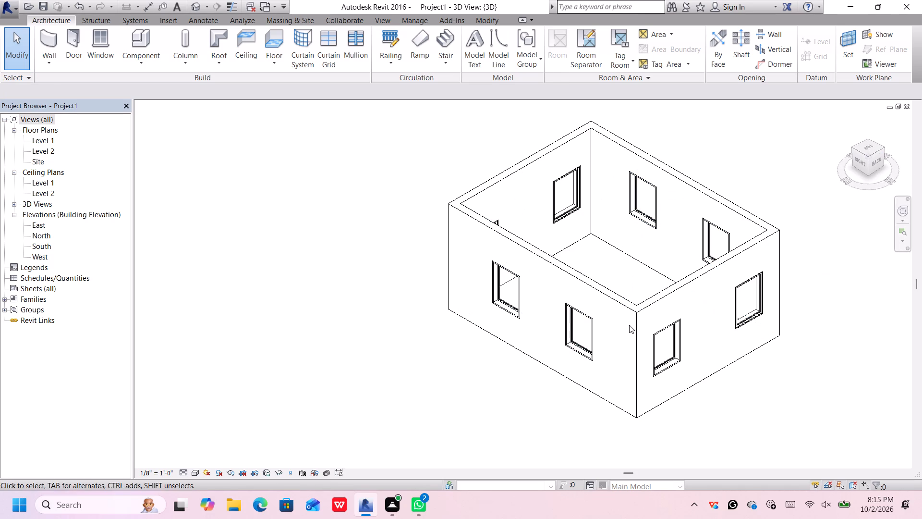
click(652, 300)
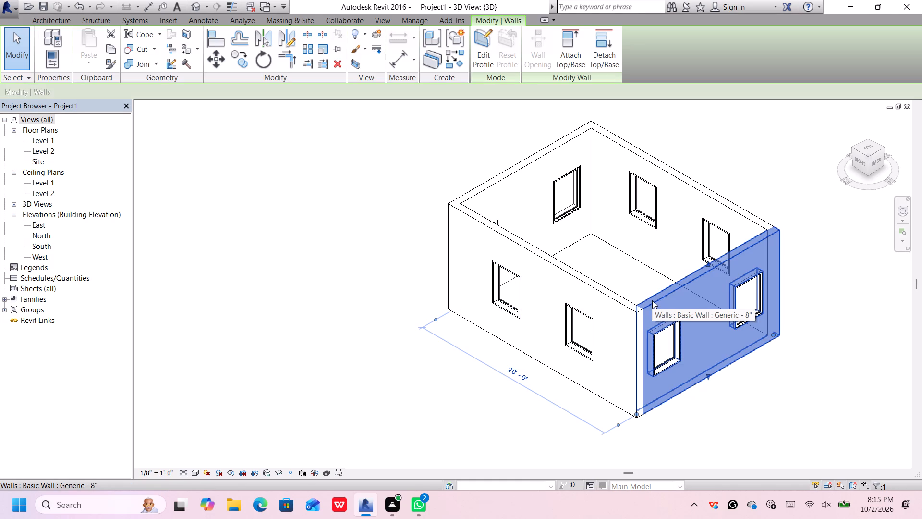
key(Up)
key(Up)
key(Up)
key(Up)
key(Up)
key(Up)
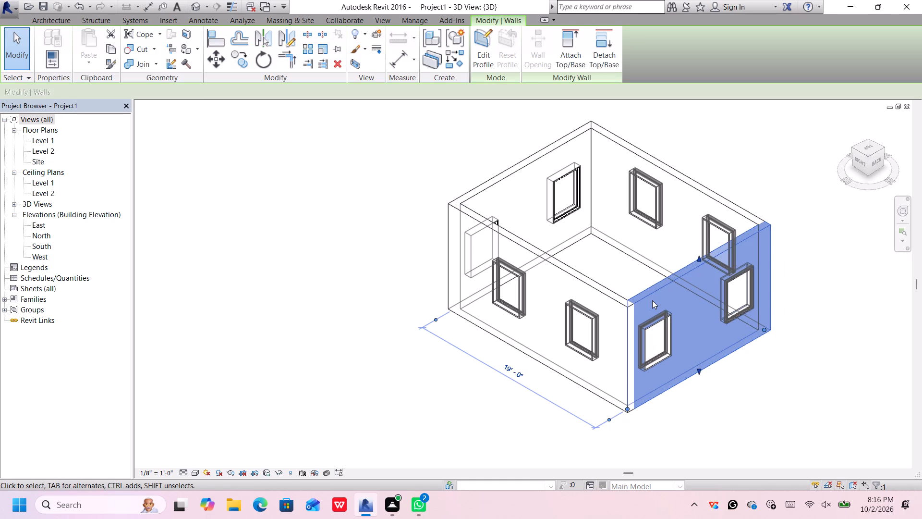
key(Up)
key(Up)
key(Up)
key(Up)
key(Up)
key(Up)
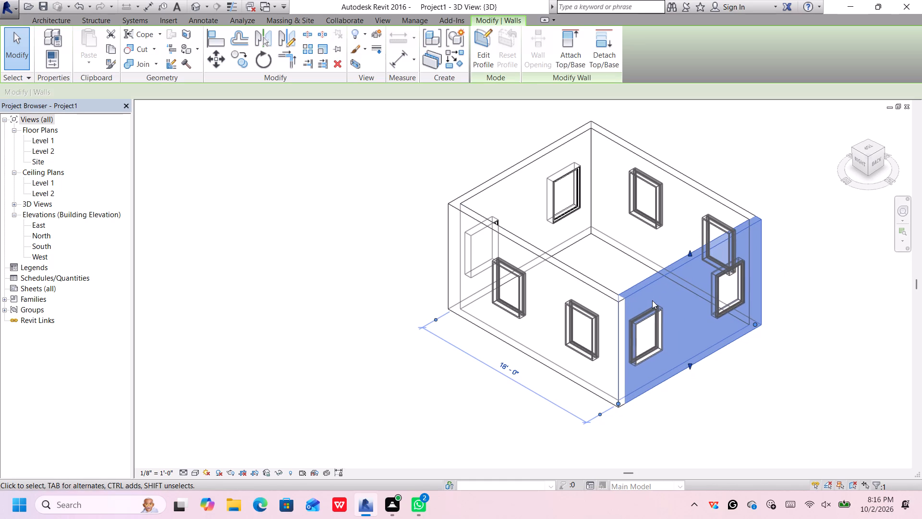
key(Up)
key(Up)
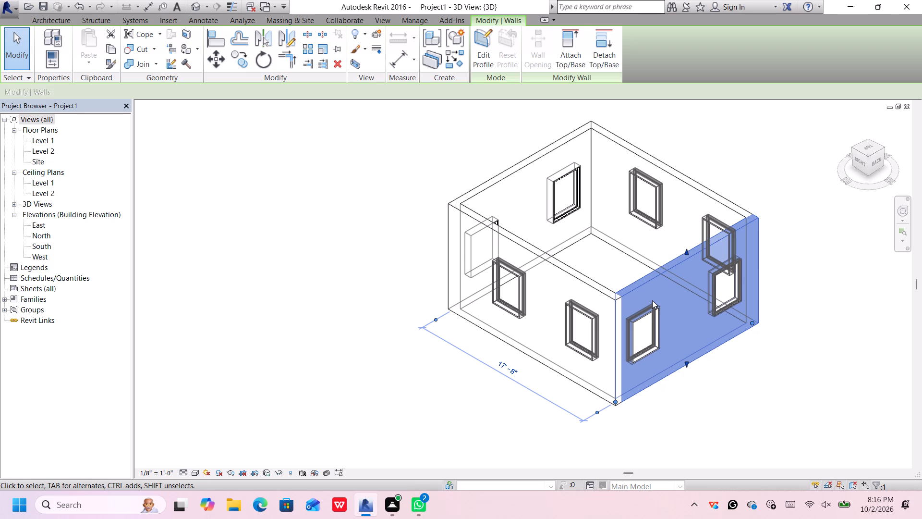
Nudge the front (south) wall inward until it is 16'-4" from the back wall.
click(508, 174)
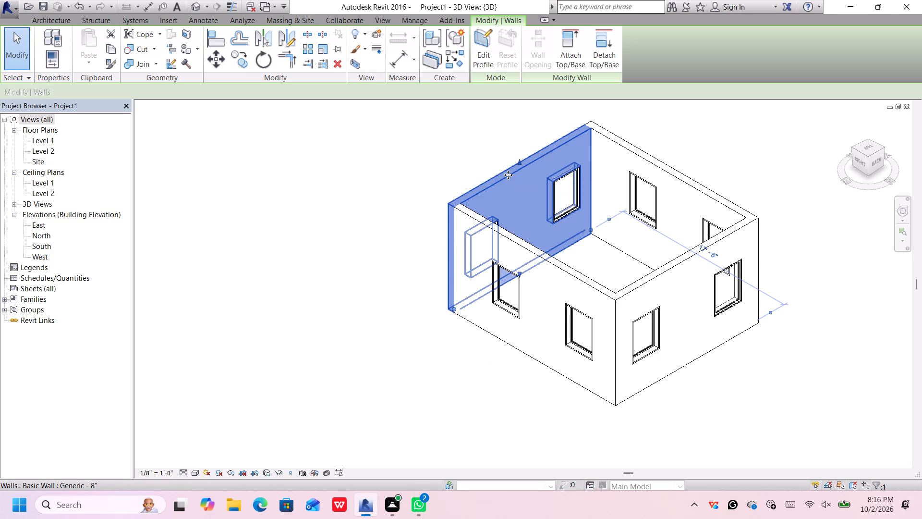
key(Down)
key(Down)
key(Down)
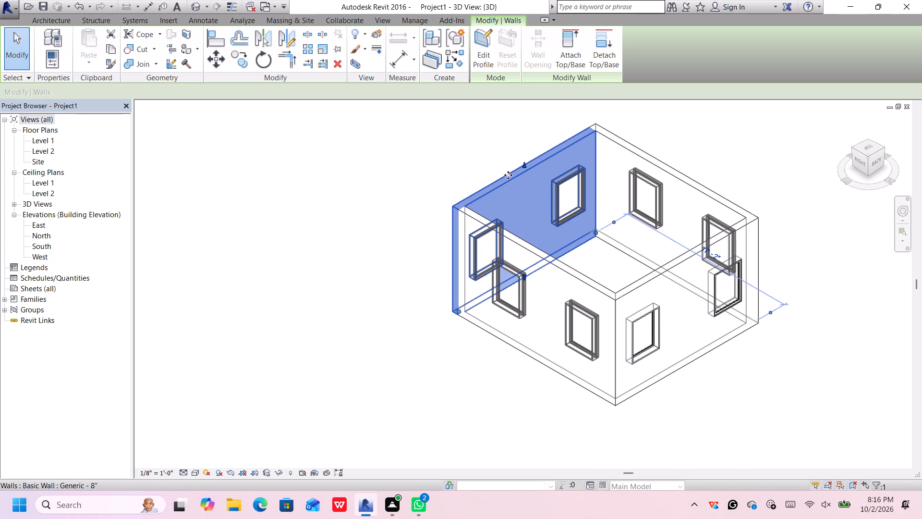
key(Down)
key(Down)
key(Down)
key(Down)
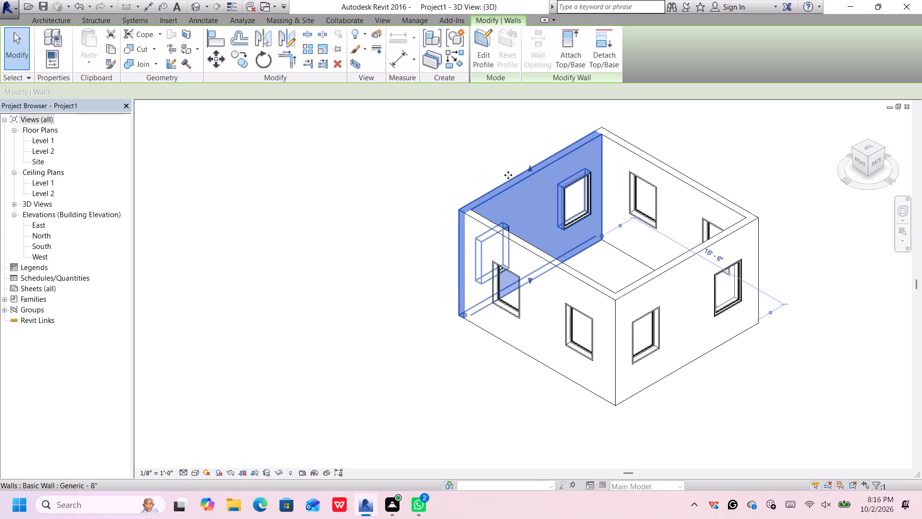
key(Down)
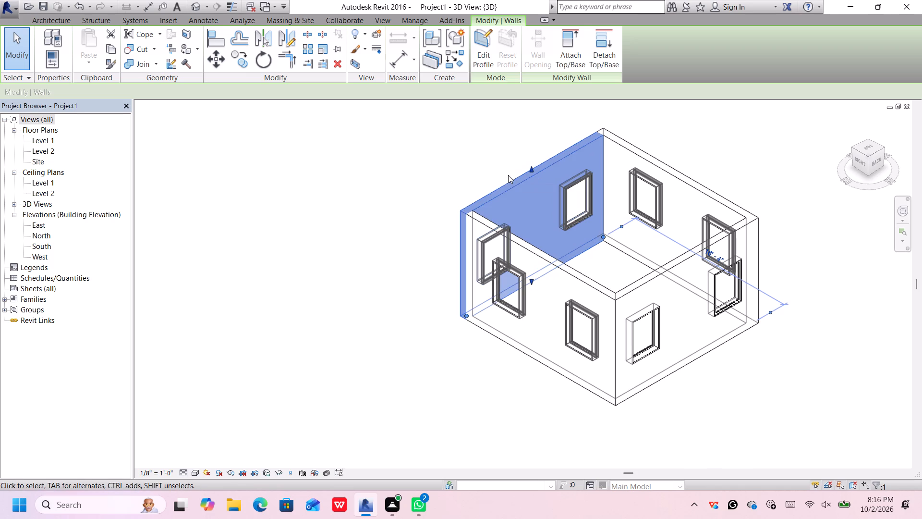
Nudge the right (east) wall back and forth along its length to shift its two windows slightly.
click(590, 286)
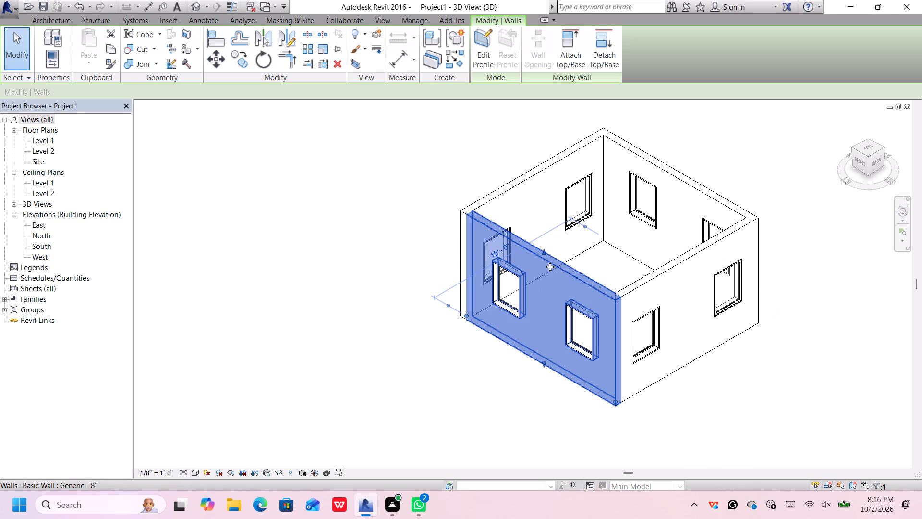
key(Up)
key(Up)
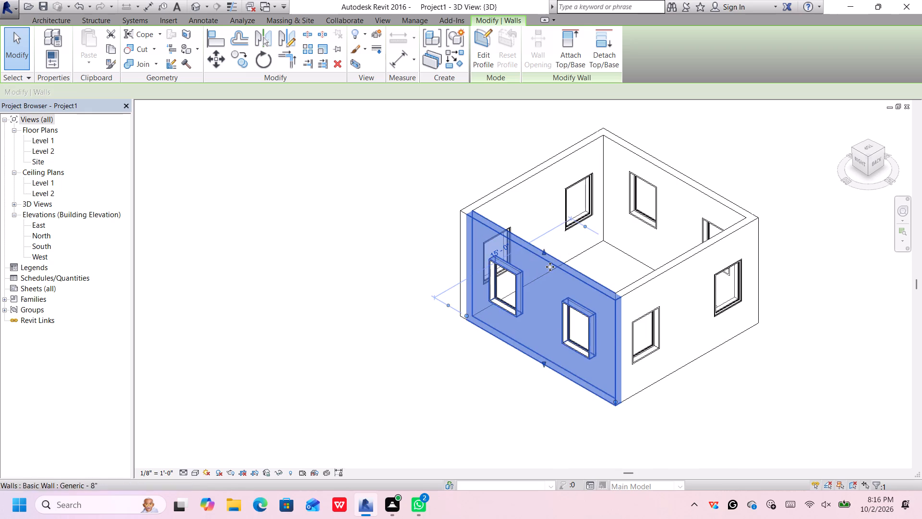
key(Up)
key(Up)
key(Up)
key(Down)
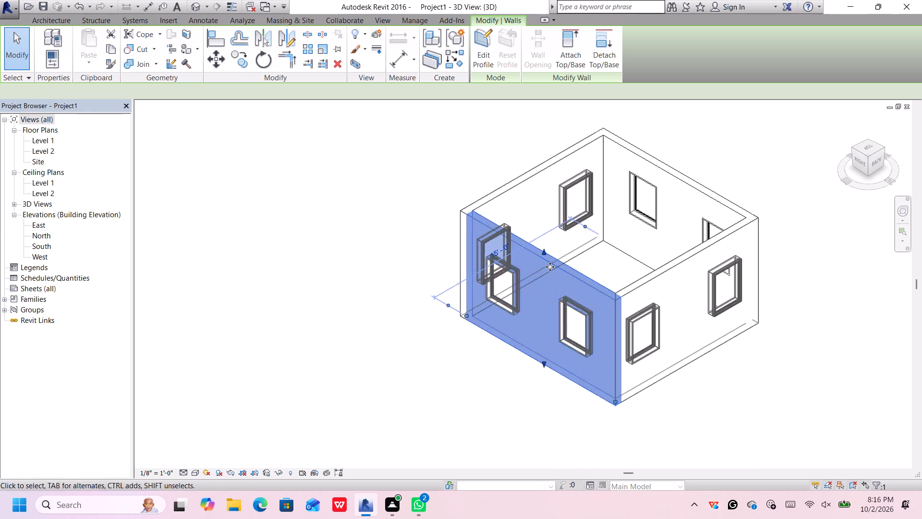
key(Down)
key(Down)
key(Down)
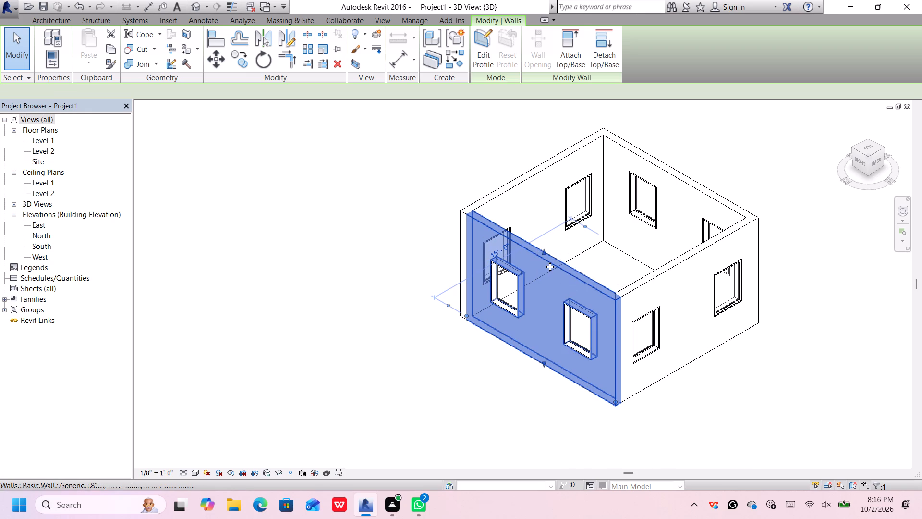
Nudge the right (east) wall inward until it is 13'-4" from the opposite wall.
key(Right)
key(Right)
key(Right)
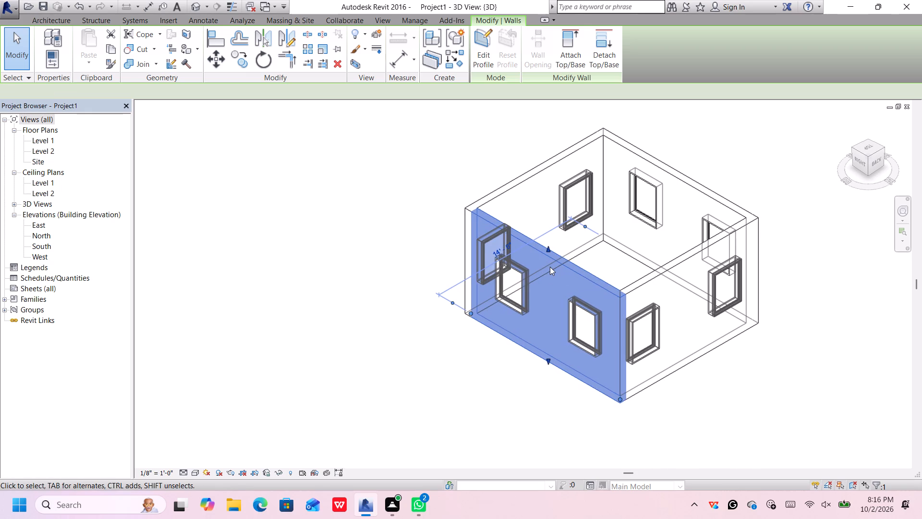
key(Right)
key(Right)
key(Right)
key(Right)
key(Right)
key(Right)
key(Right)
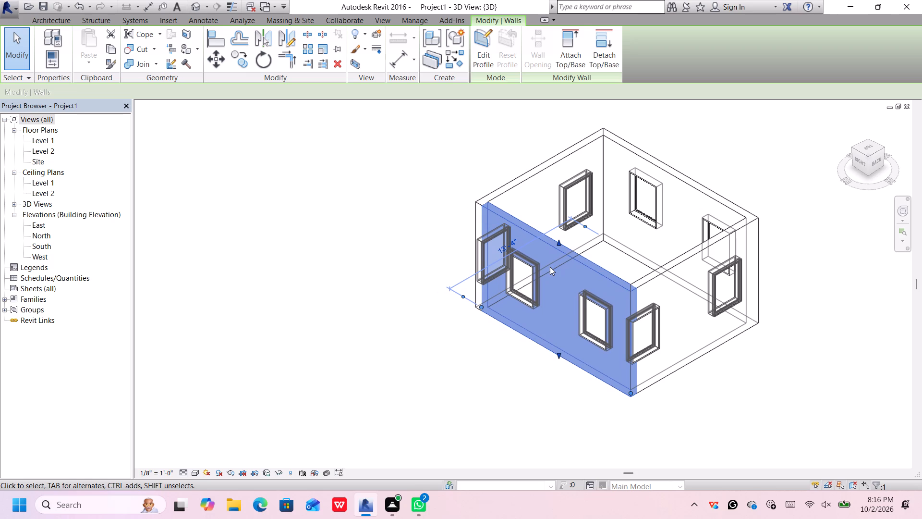
Nudge the right (east) wall outward until it is 15'-4" from the opposite wall.
key(Left)
key(Left)
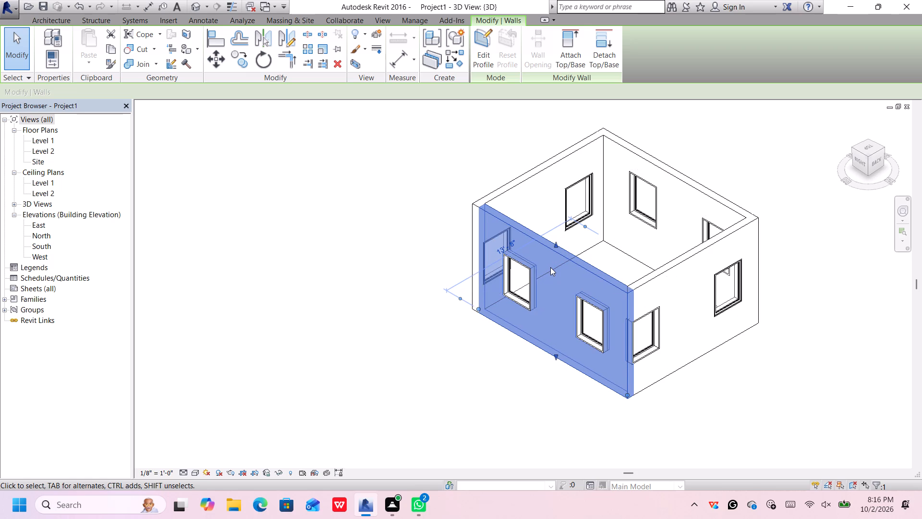
key(Left)
key(Left)
key(Left)
key(Left)
key(Left)
key(Left)
key(Left)
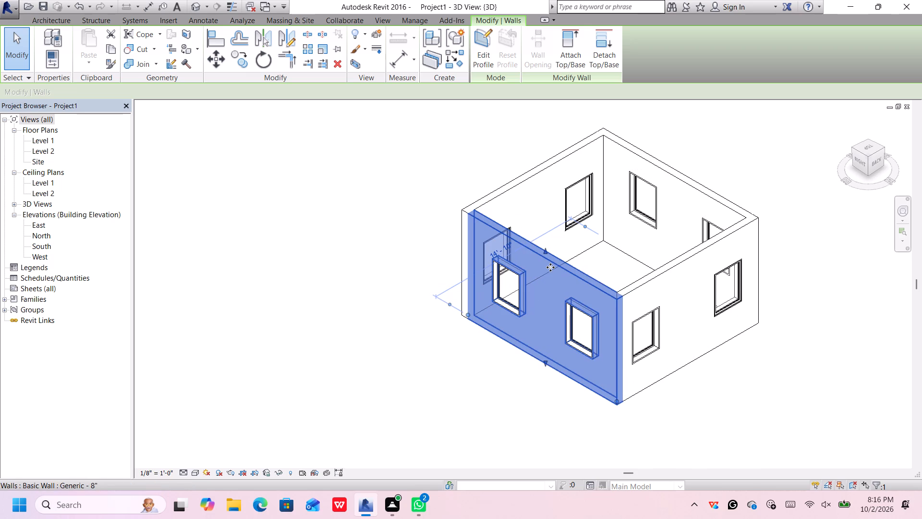
key(Left)
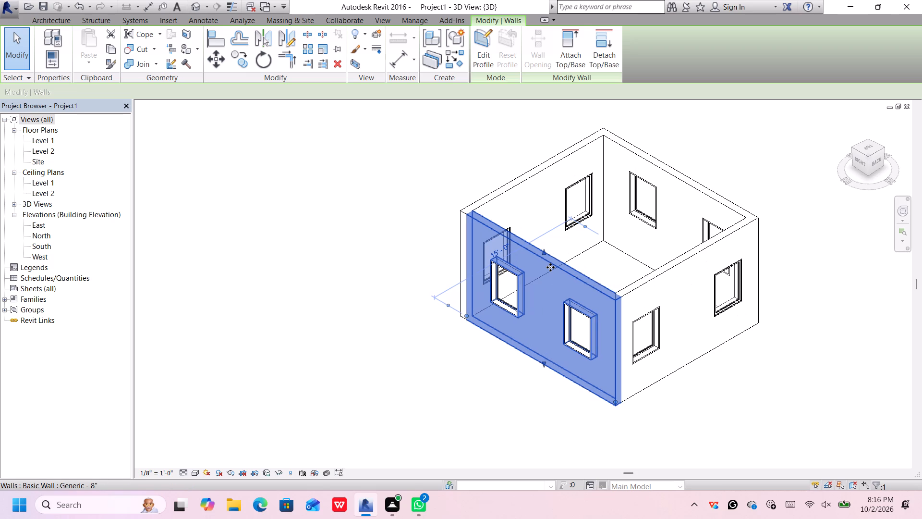
key(Left)
key(Left)
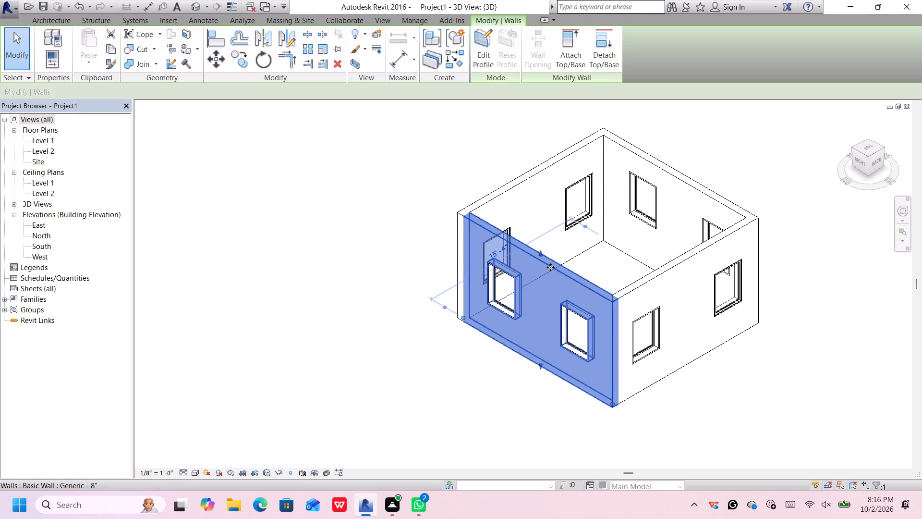
key(Left)
key(Right)
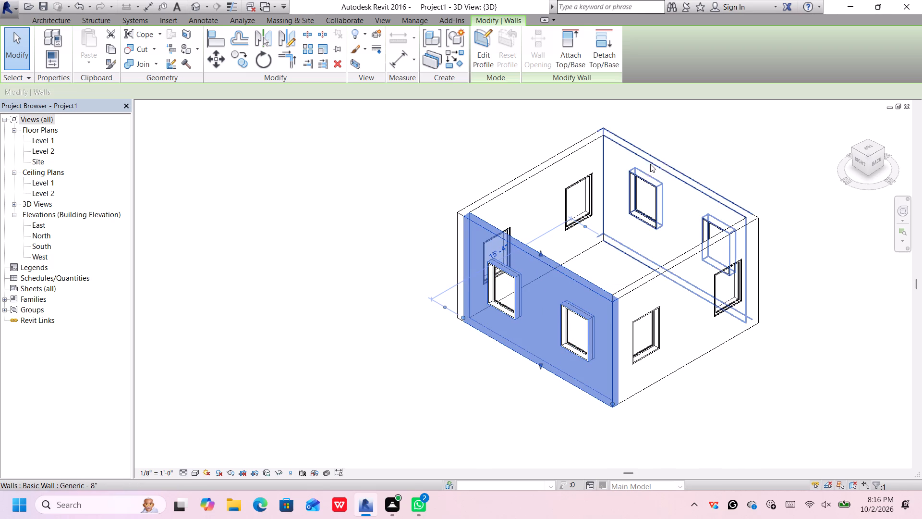
Nudge the left (west) wall inward until it is 15'-0" from the right wall, and clear the selection.
click(664, 170)
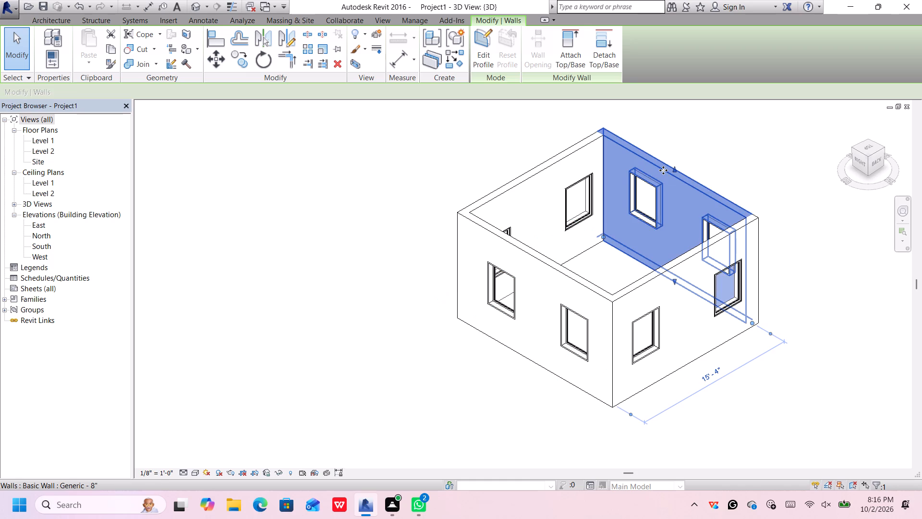
key(Left)
key(Left)
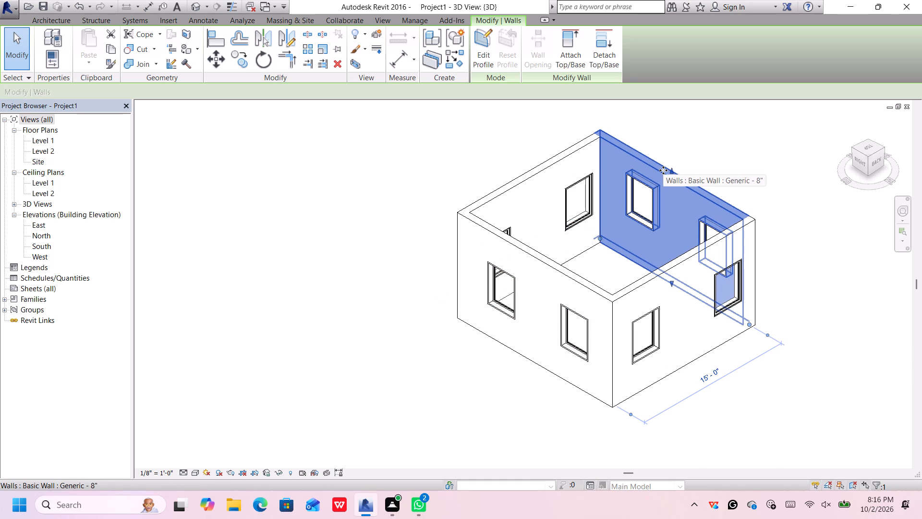
click(804, 306)
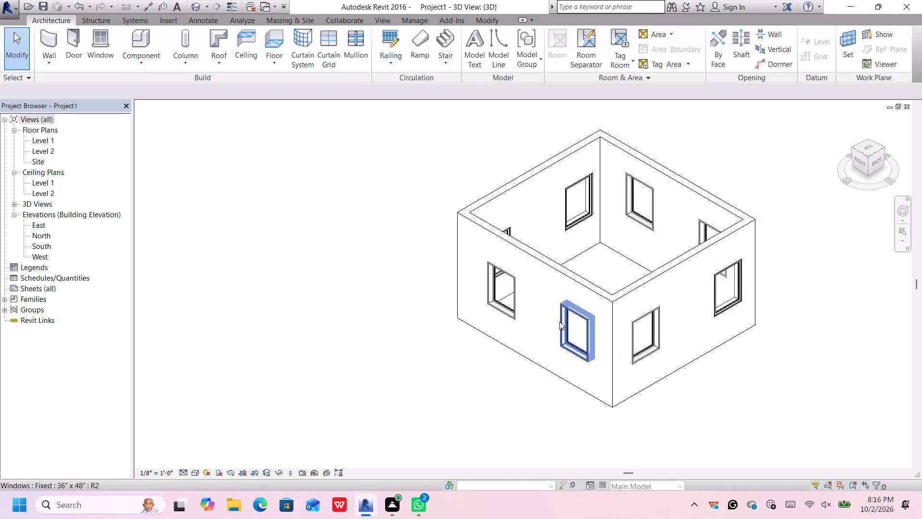
Shift the right wall's window nearest the back corner until it is 7'-2" from the neighbouring window and 4'-8" from the corner.
click(559, 321)
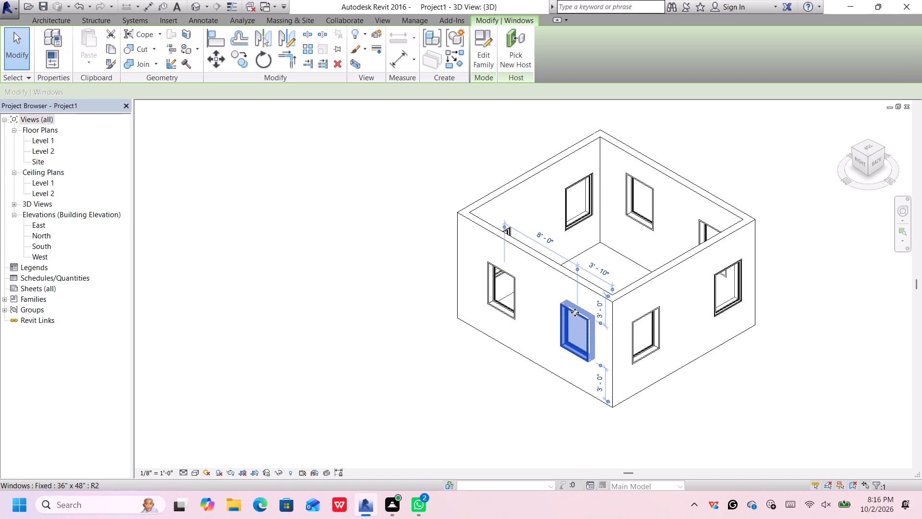
drag(575, 314, 561, 309)
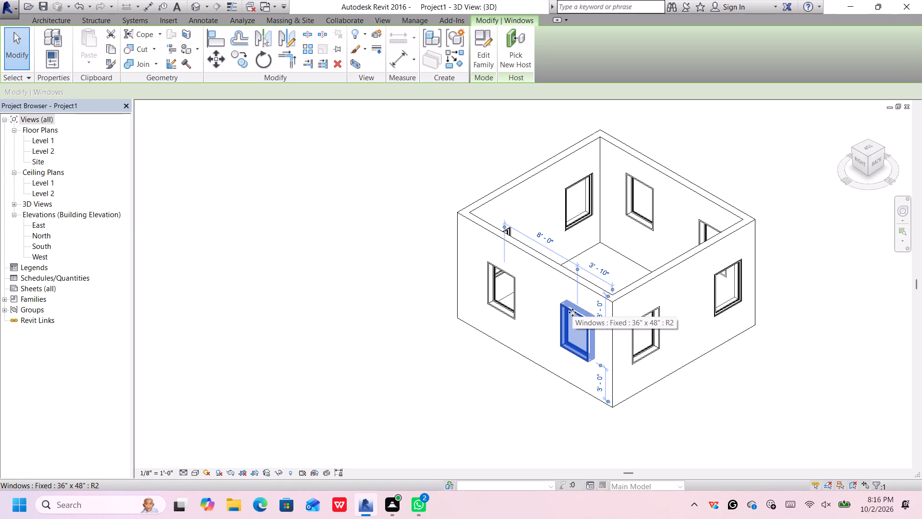
key(Left)
key(Left)
key(Left)
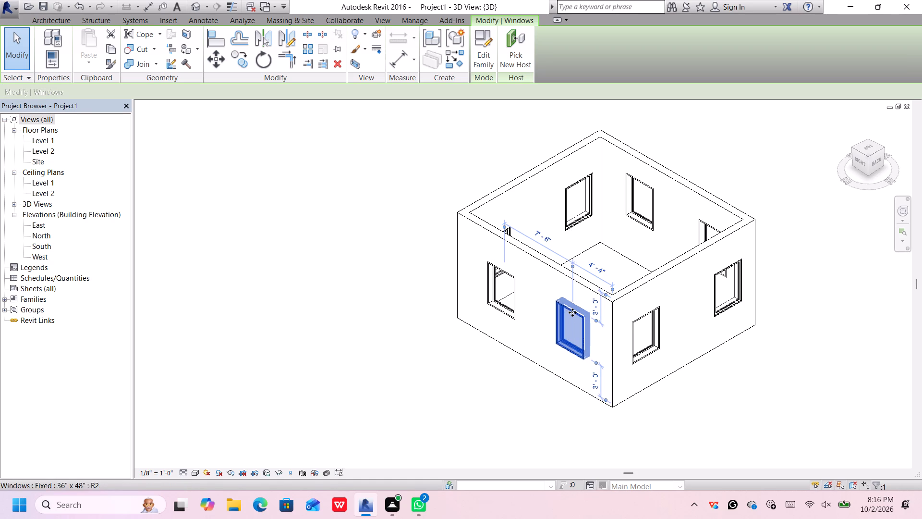
key(Left)
key(Left)
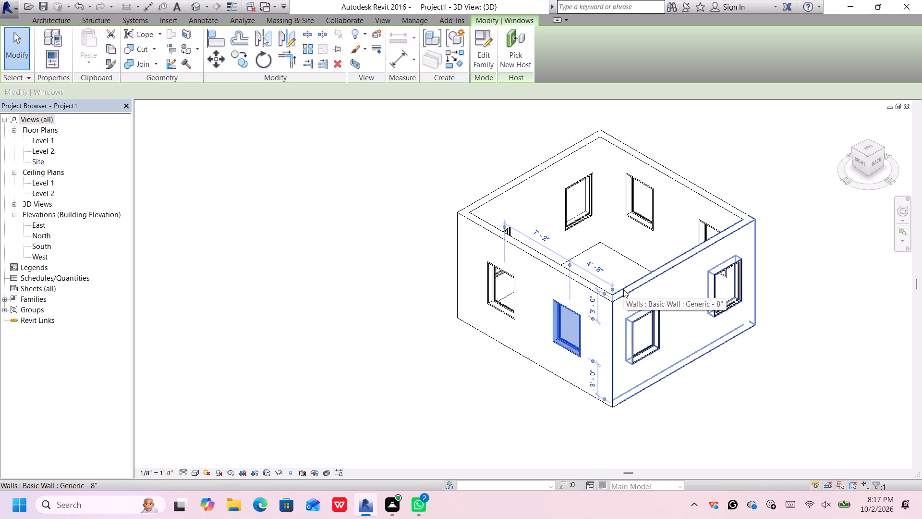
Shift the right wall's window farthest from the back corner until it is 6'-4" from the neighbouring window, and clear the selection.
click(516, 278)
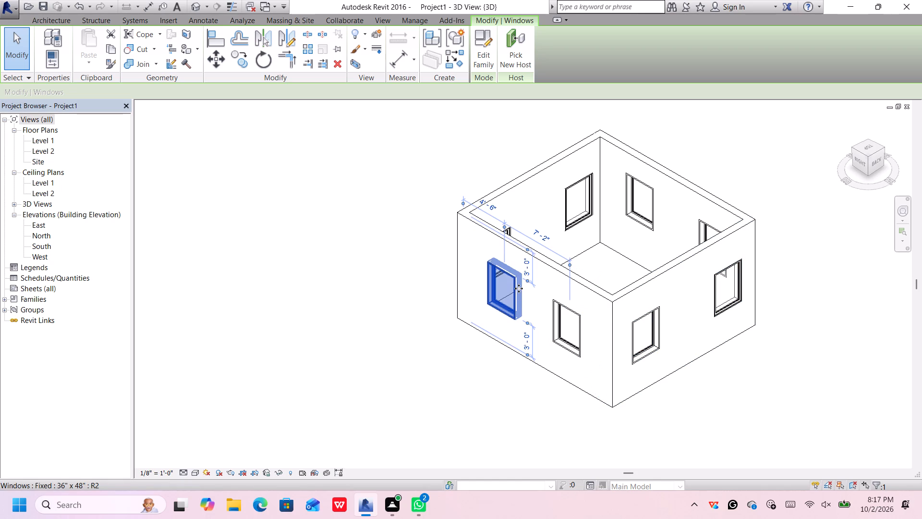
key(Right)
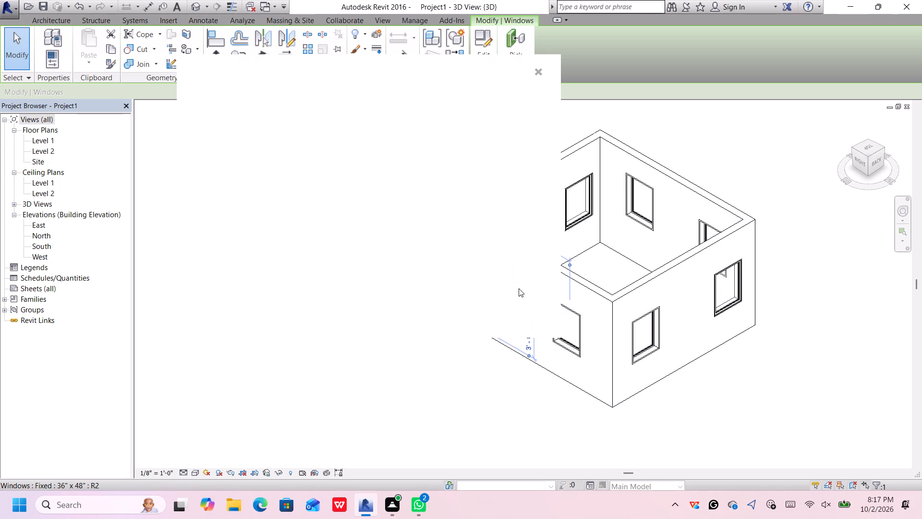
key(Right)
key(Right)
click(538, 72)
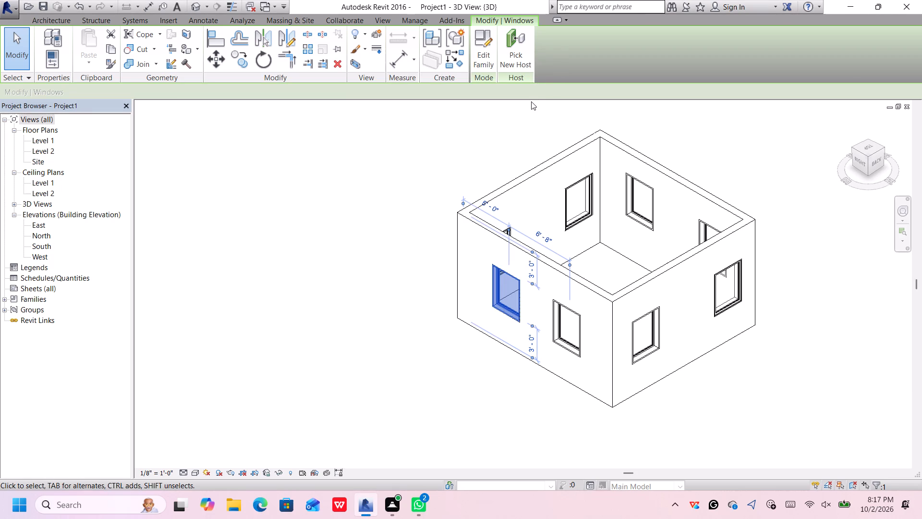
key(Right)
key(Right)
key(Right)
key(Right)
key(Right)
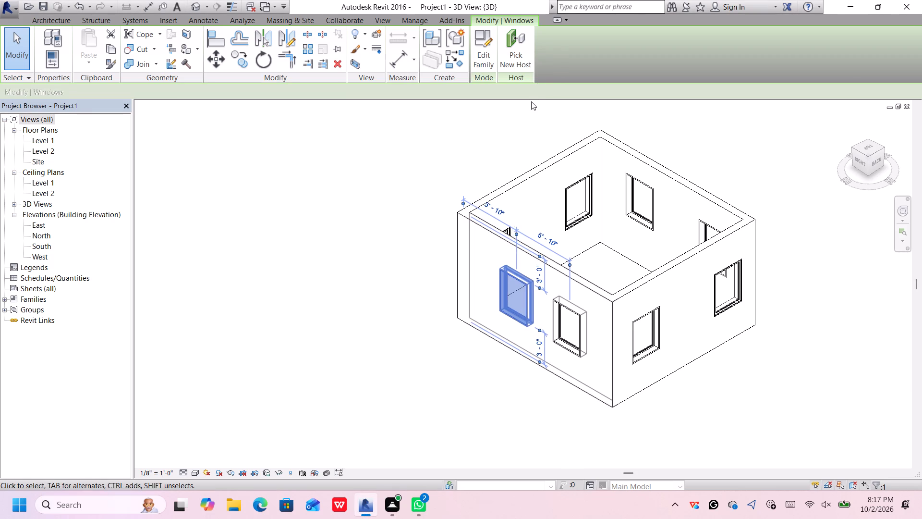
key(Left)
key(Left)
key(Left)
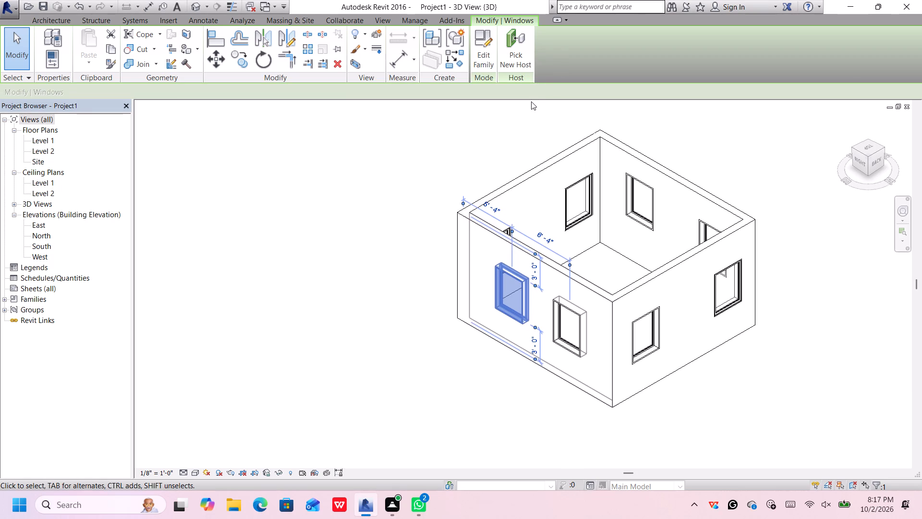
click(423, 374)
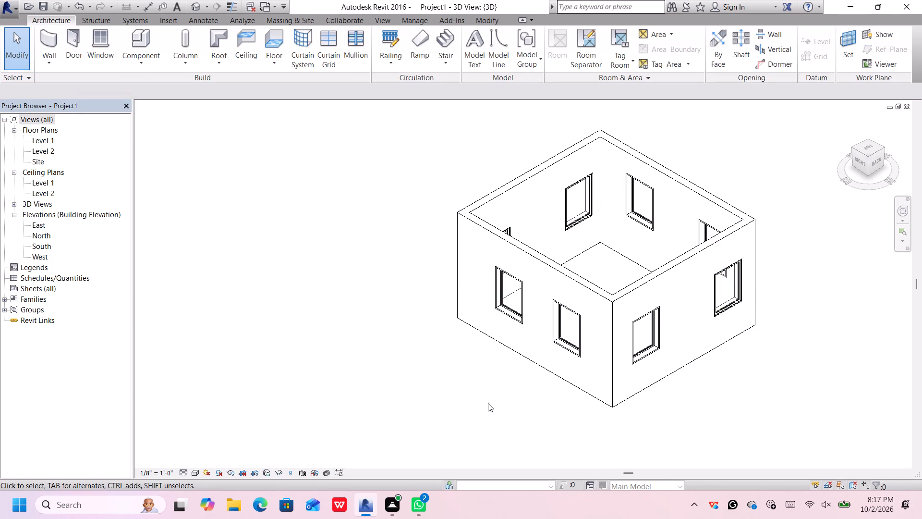
Set the 3D view's visual style to Realistic.
click(193, 472)
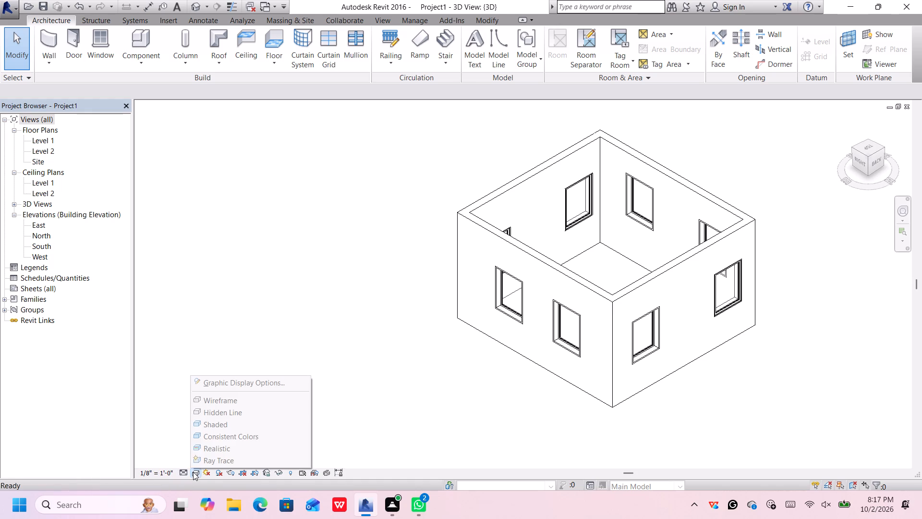
click(219, 447)
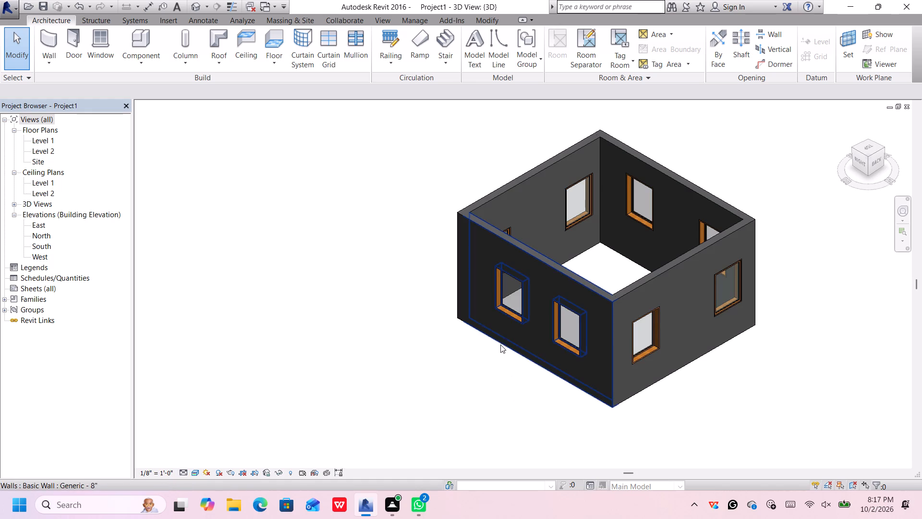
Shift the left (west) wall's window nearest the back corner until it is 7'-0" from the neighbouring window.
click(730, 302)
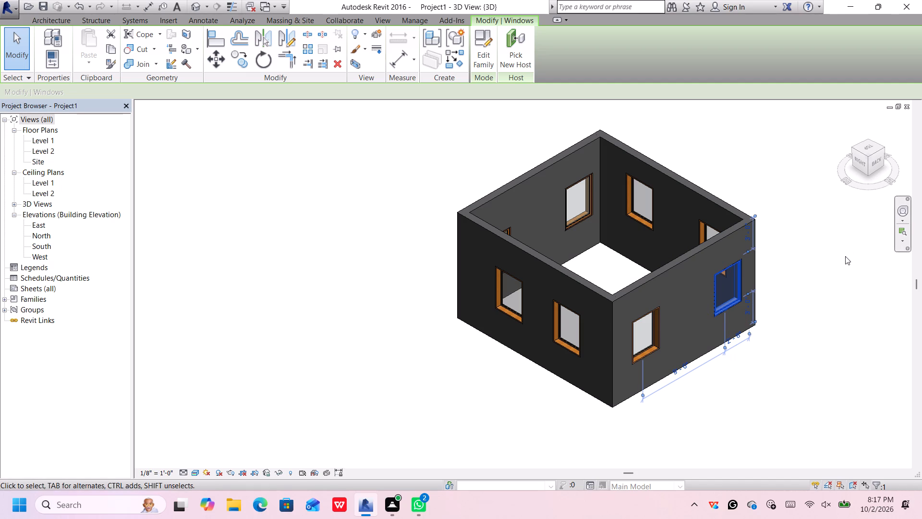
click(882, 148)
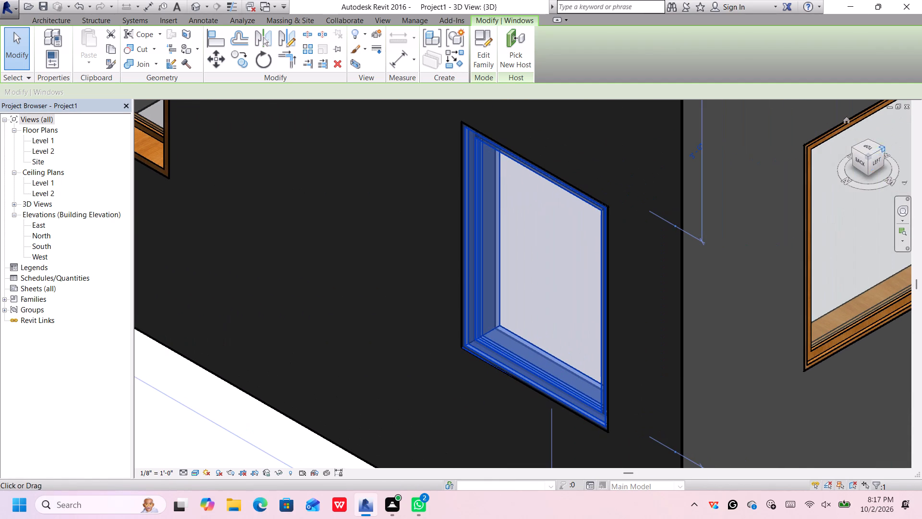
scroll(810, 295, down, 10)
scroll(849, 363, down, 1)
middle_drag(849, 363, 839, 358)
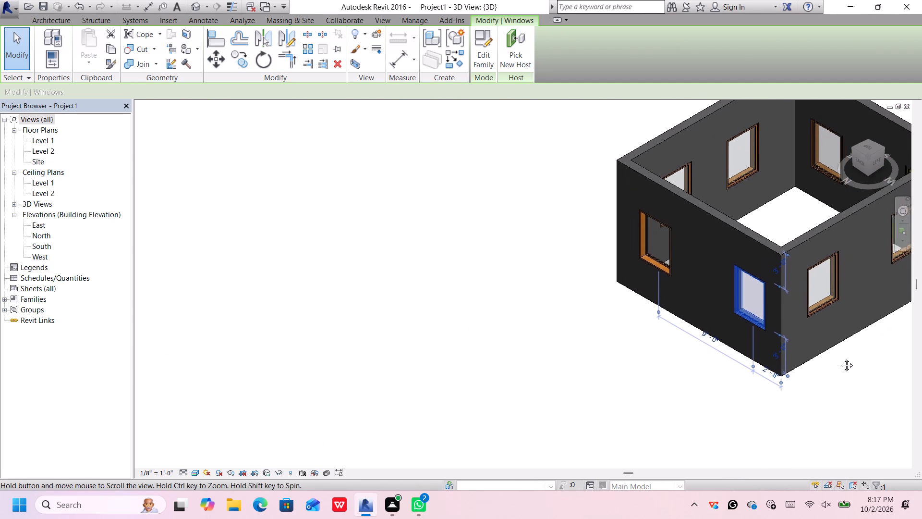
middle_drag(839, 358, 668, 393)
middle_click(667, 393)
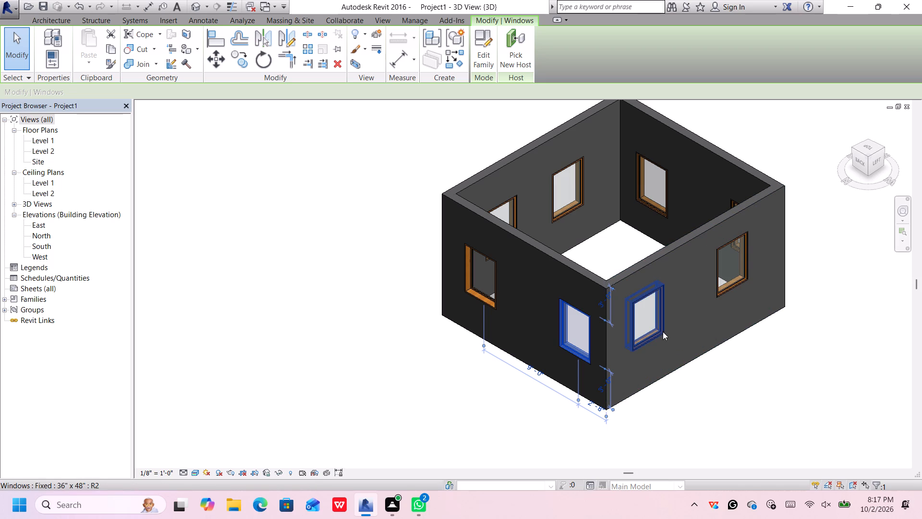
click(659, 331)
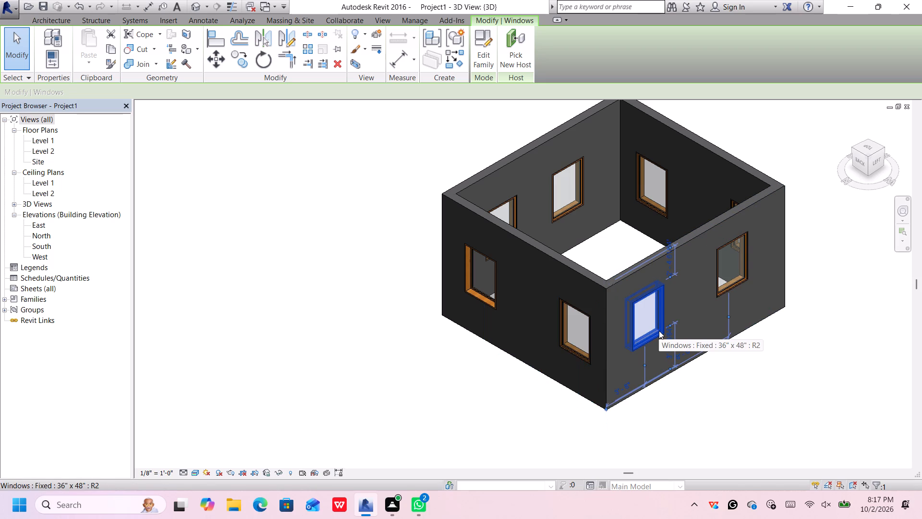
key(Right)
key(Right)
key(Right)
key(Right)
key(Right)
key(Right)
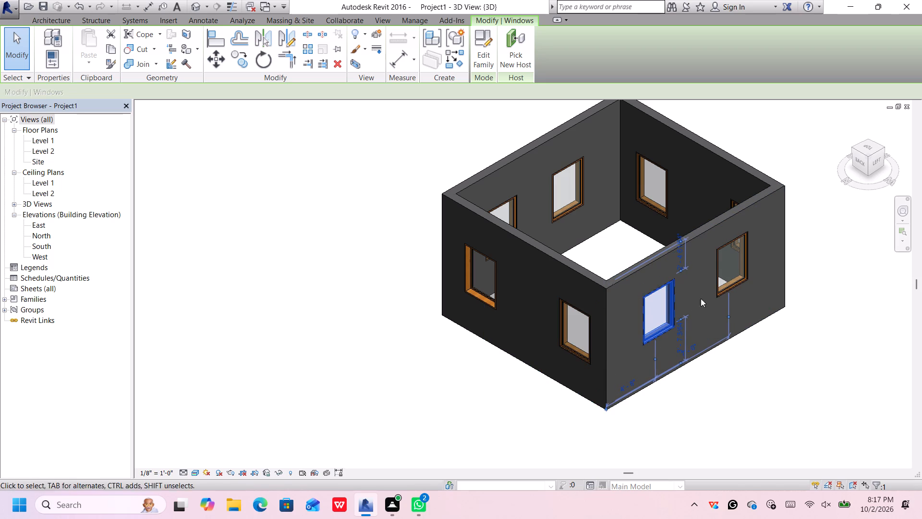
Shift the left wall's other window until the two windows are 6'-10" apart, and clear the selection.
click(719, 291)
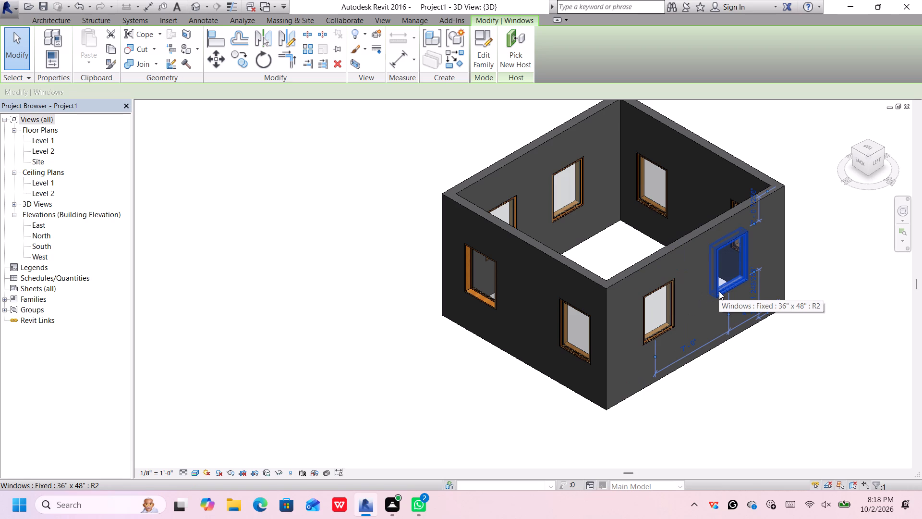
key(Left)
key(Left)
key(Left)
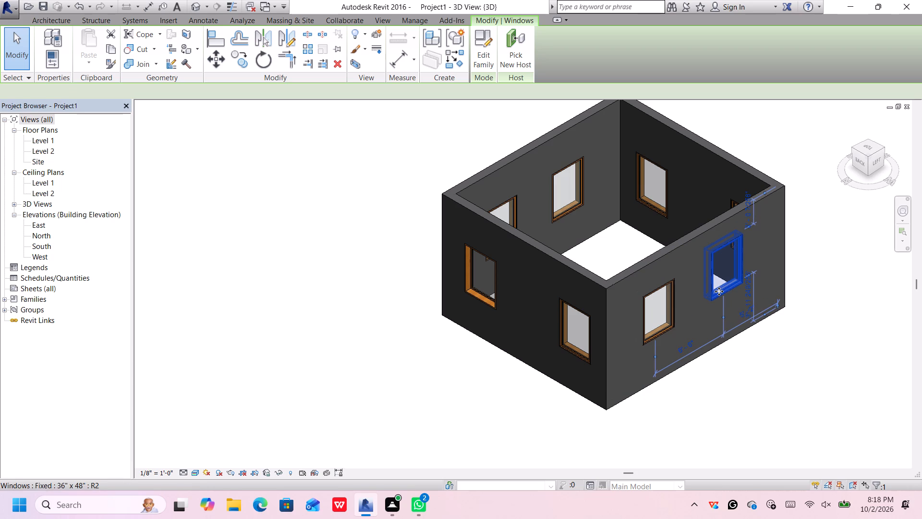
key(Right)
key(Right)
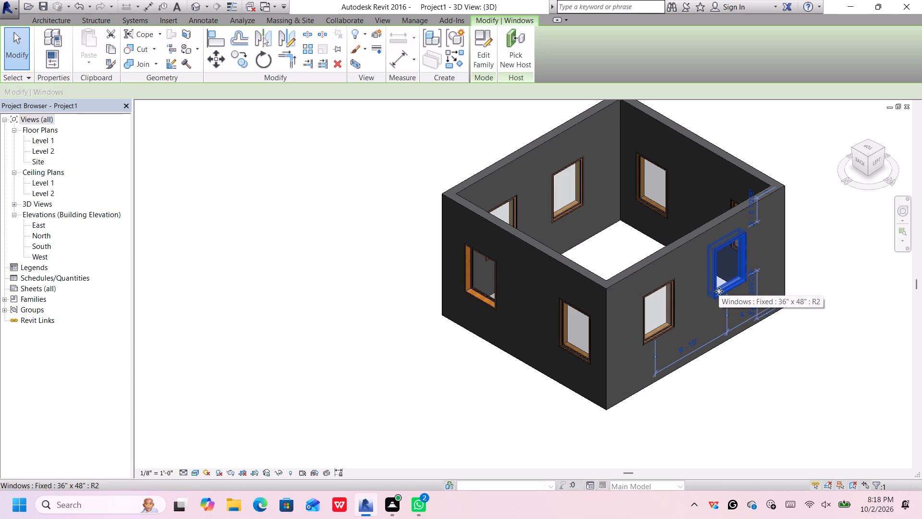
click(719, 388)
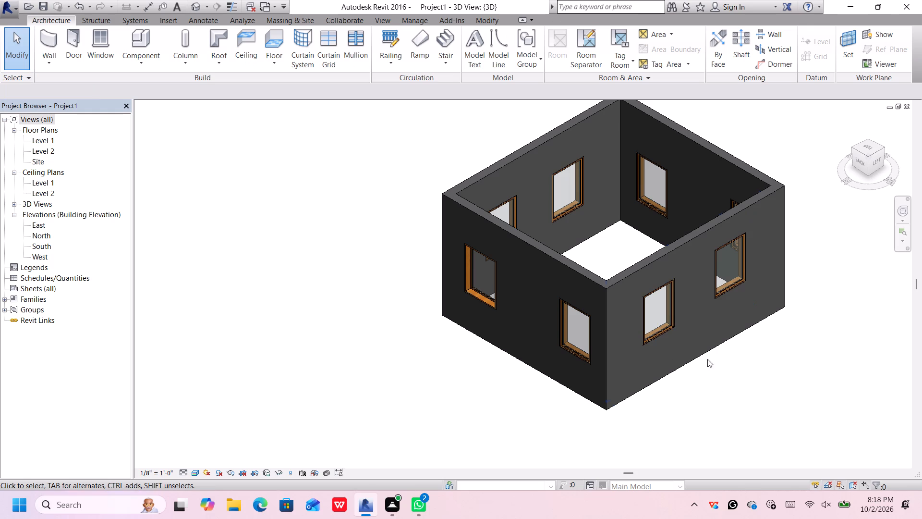
Delete both windows on the left wall and both windows on the back wall.
click(670, 312)
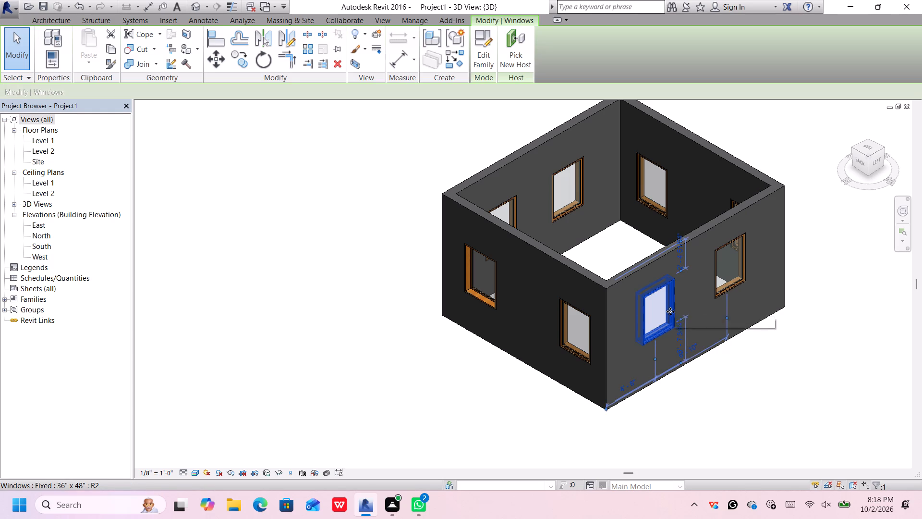
key(Delete)
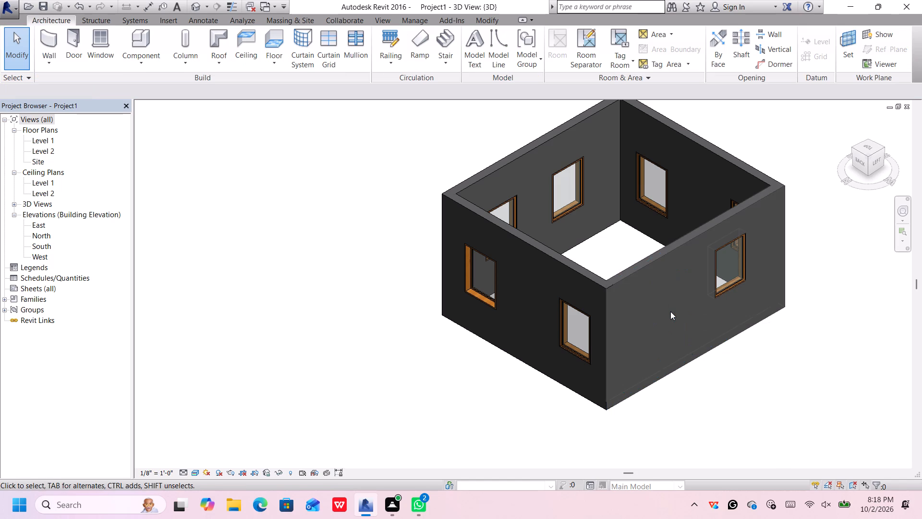
click(723, 291)
key(Delete)
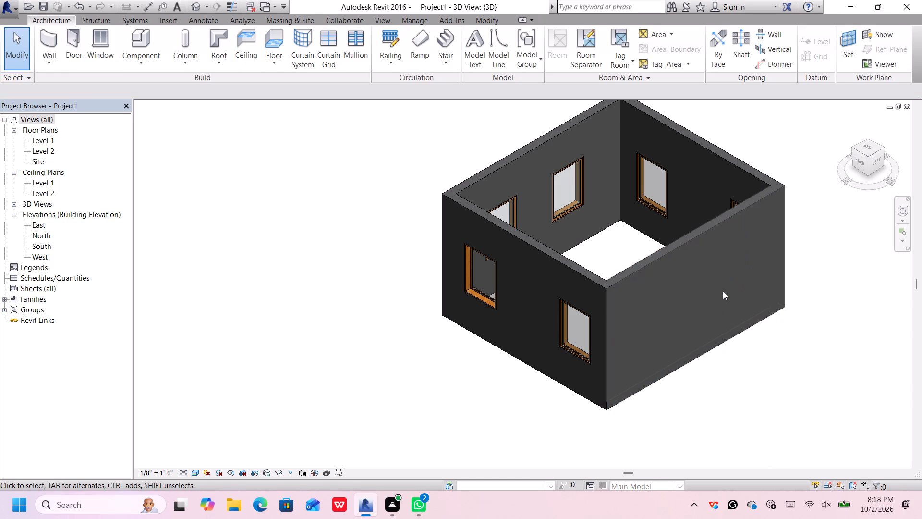
click(564, 346)
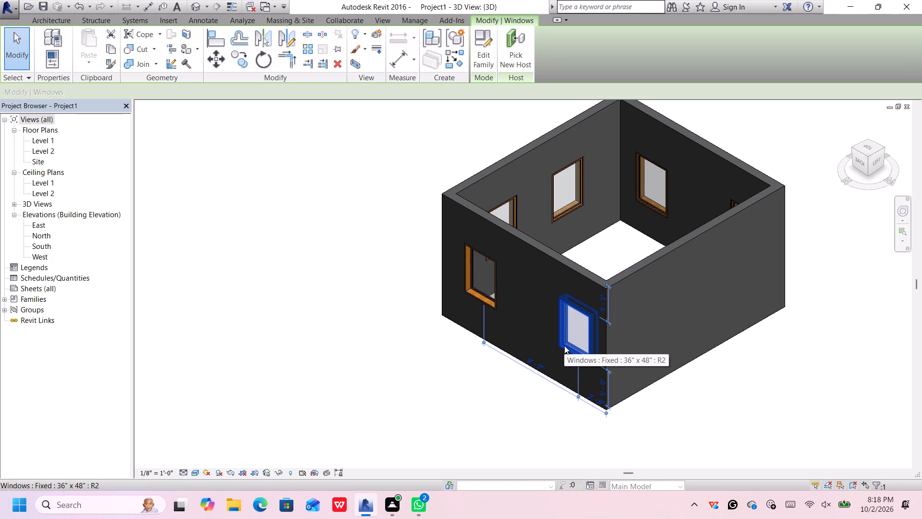
key(Delete)
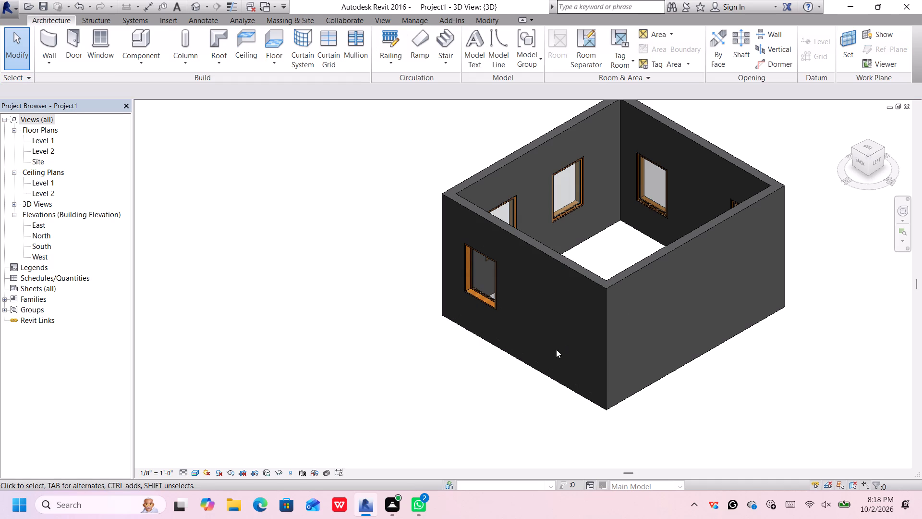
click(493, 304)
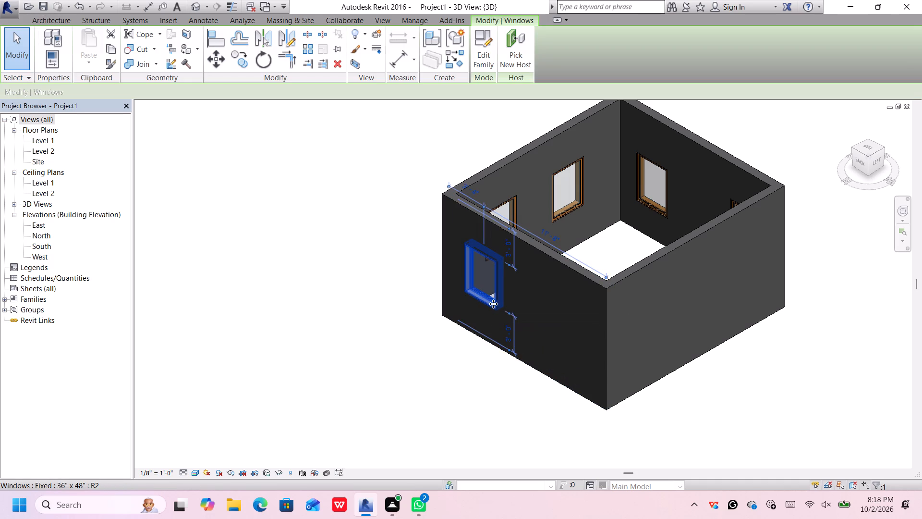
key(Delete)
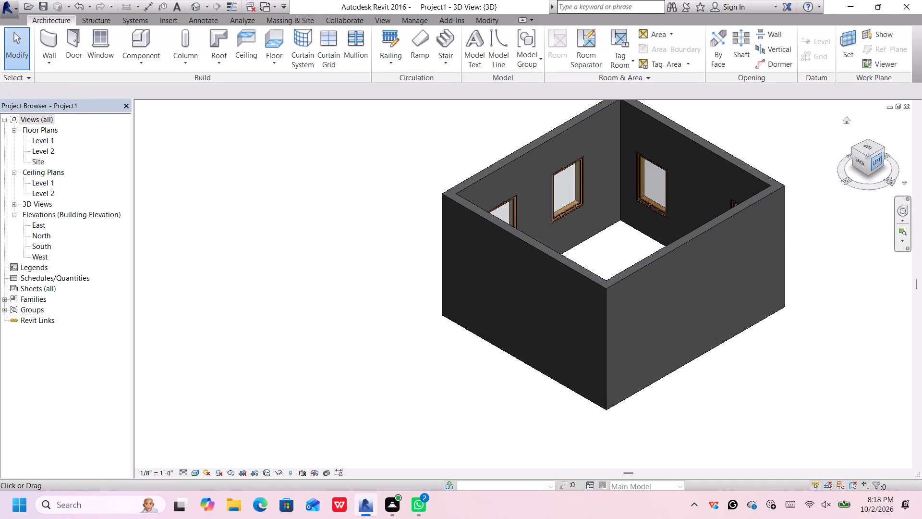
Delete both windows on the right wall and both windows on the front wall.
click(853, 148)
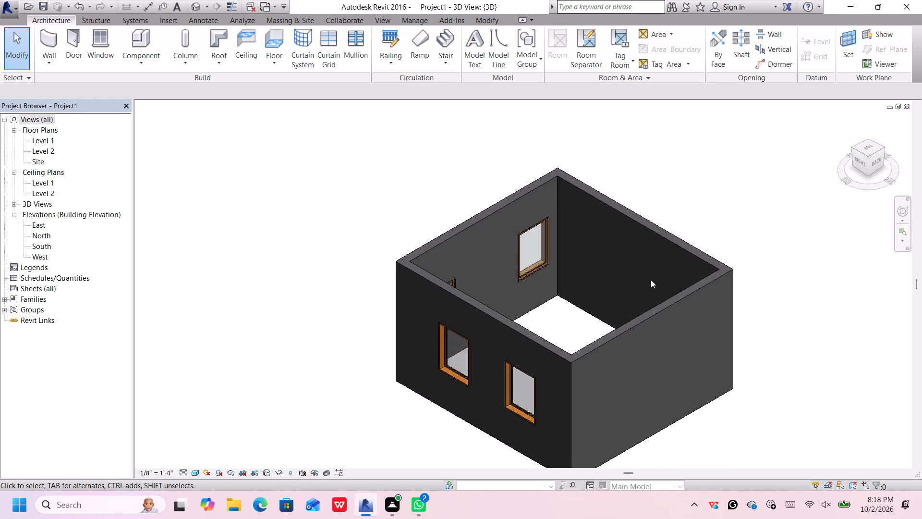
click(474, 372)
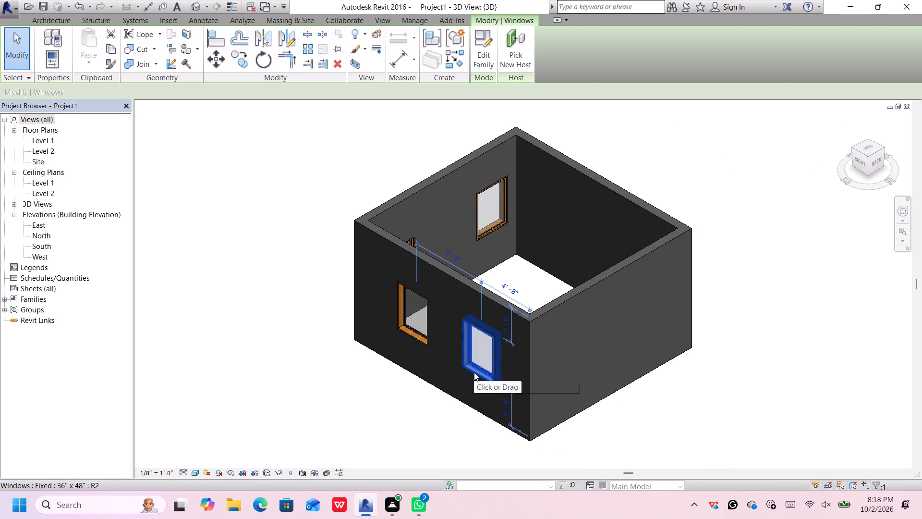
key(Delete)
click(415, 332)
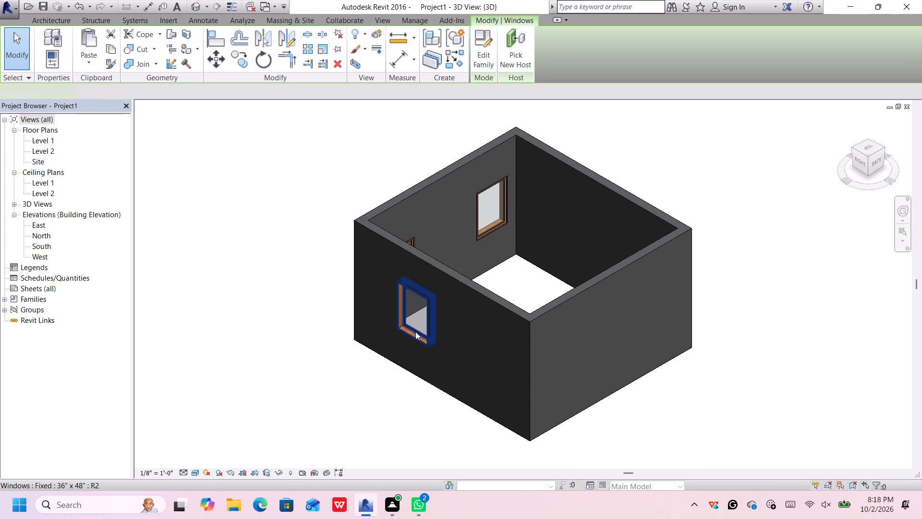
key(Delete)
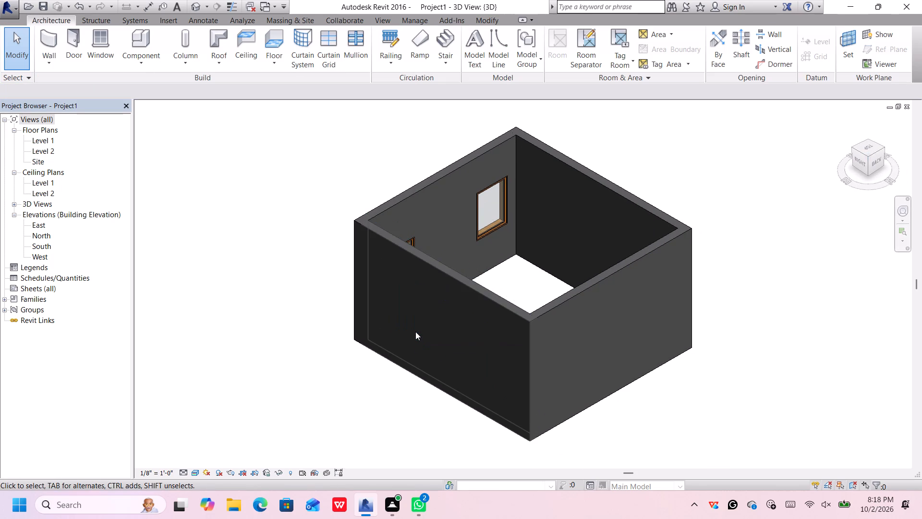
click(853, 147)
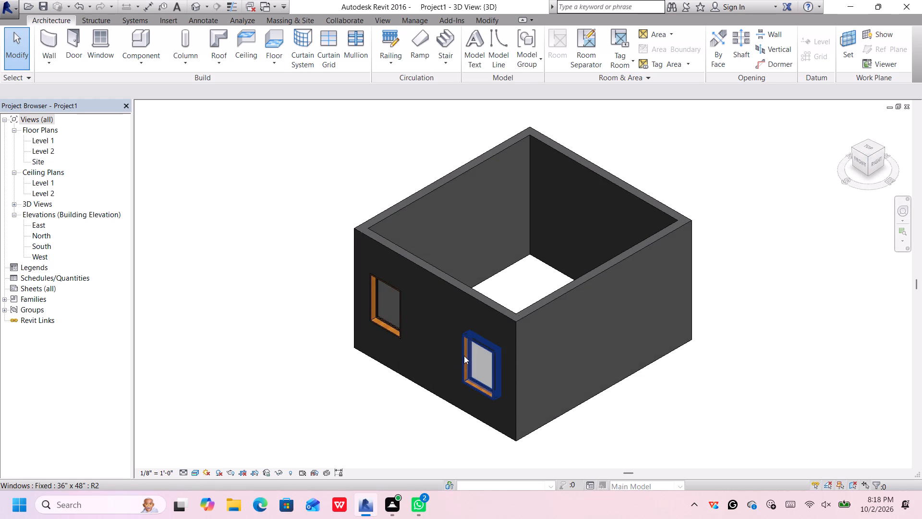
click(464, 356)
key(Delete)
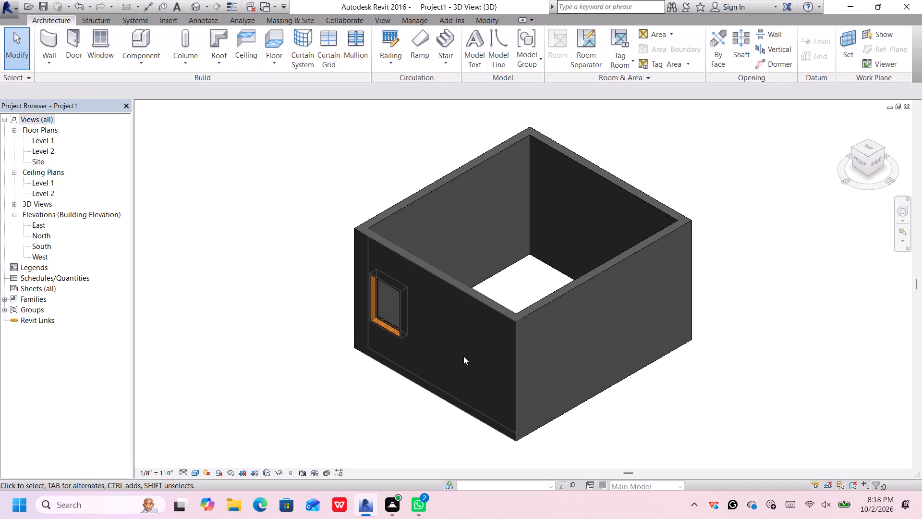
click(392, 332)
key(Delete)
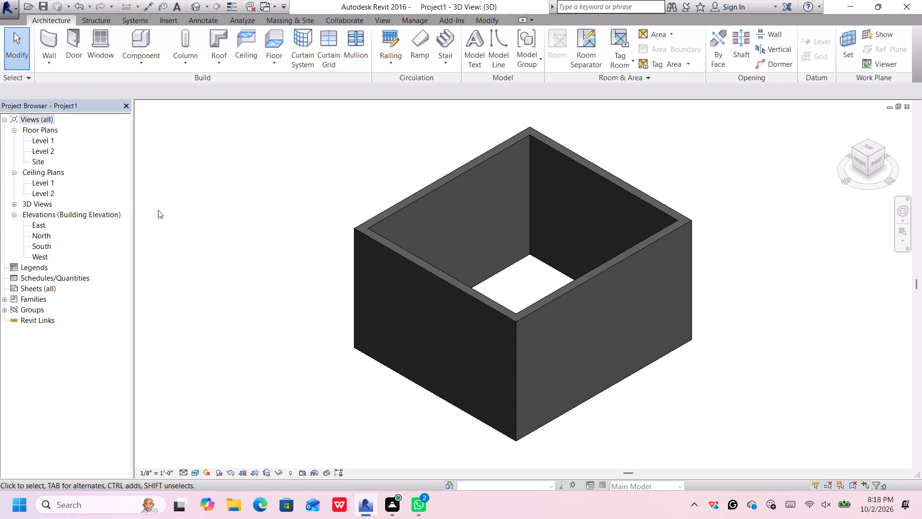
Start the Window command and browse the US Imperial library to its Windows folder for loading a family.
click(99, 45)
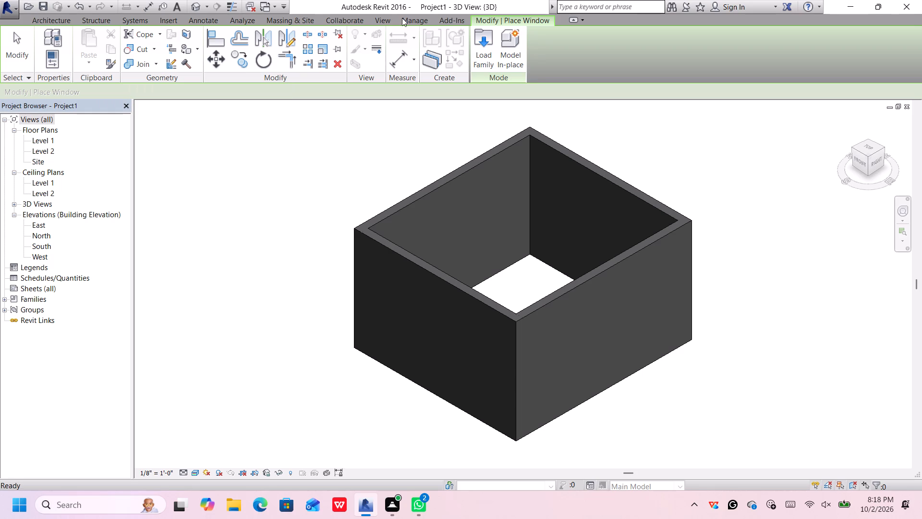
click(492, 50)
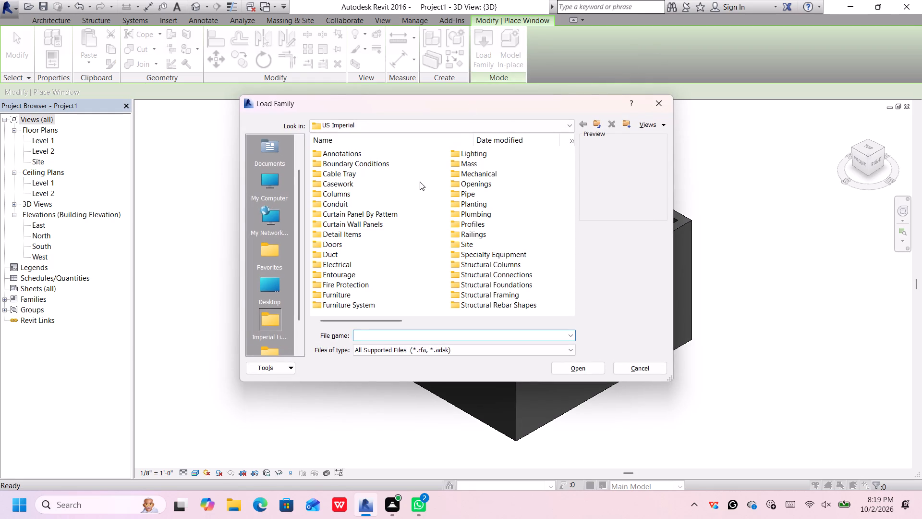
scroll(333, 260, down, 2)
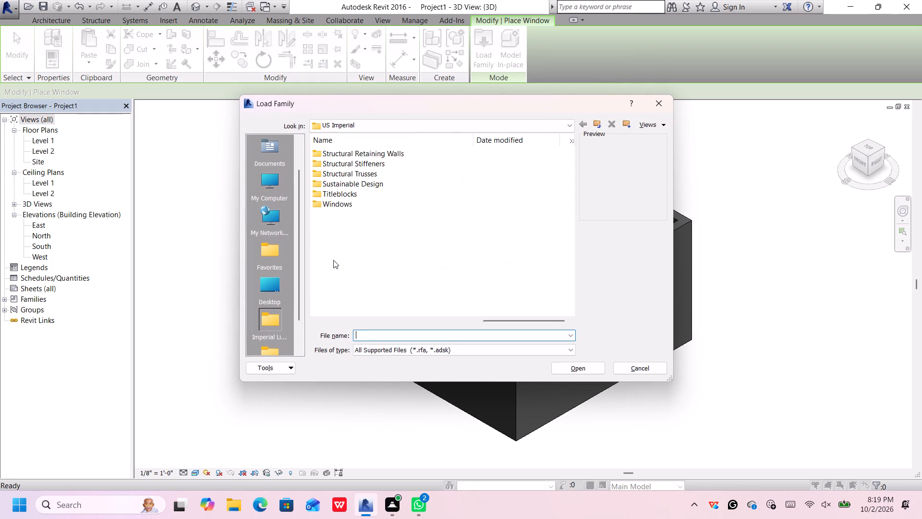
scroll(333, 259, up, 2)
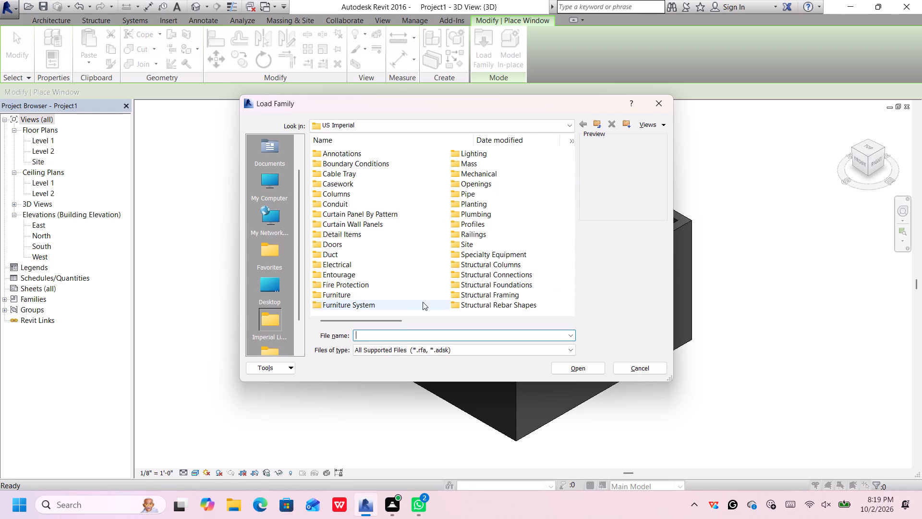
drag(389, 320, 453, 320)
double_click(493, 202)
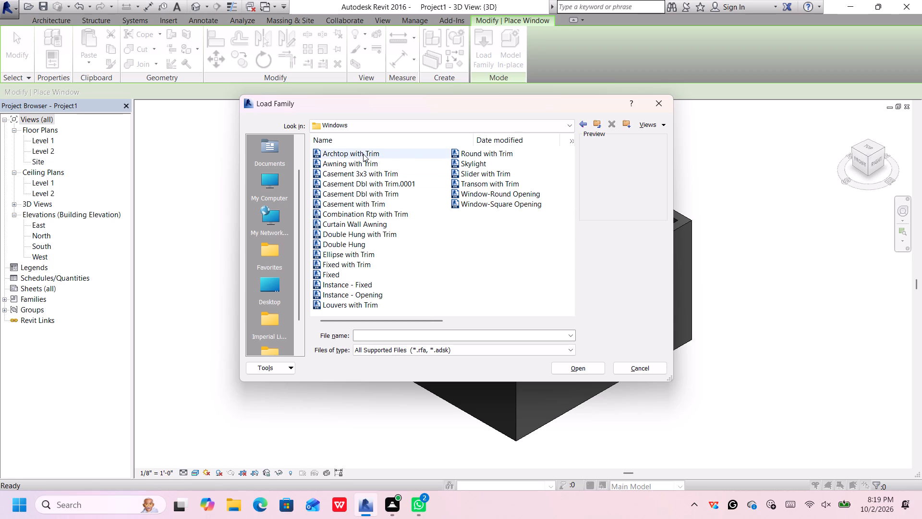
Preview the arched, awning, casement and combination window families in the Windows folder.
click(364, 154)
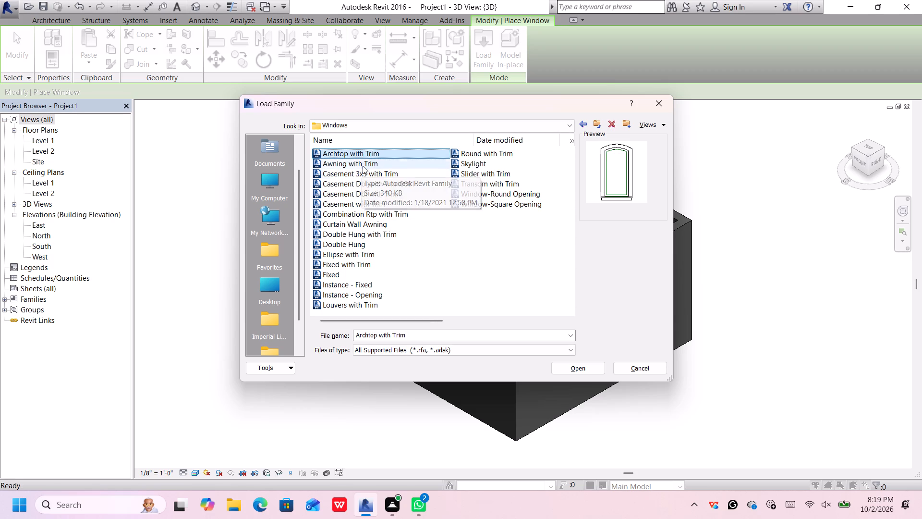
click(363, 165)
click(363, 175)
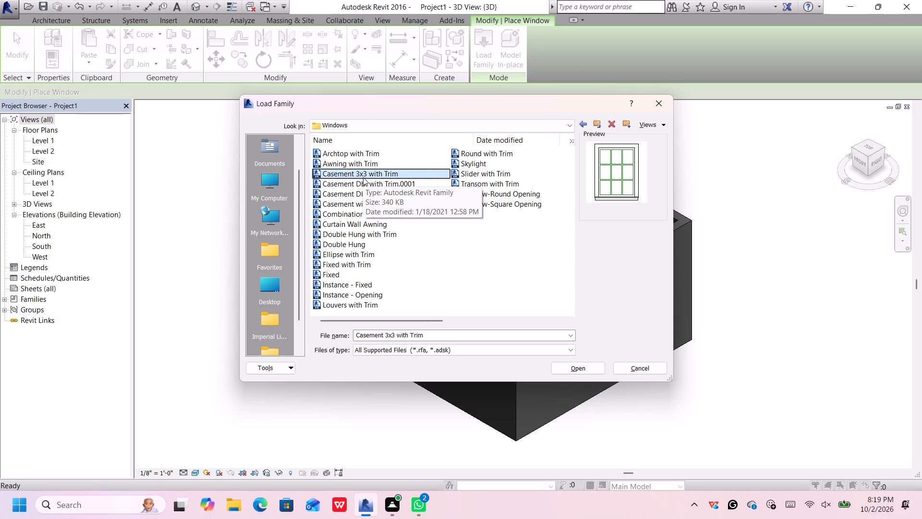
click(361, 182)
click(358, 199)
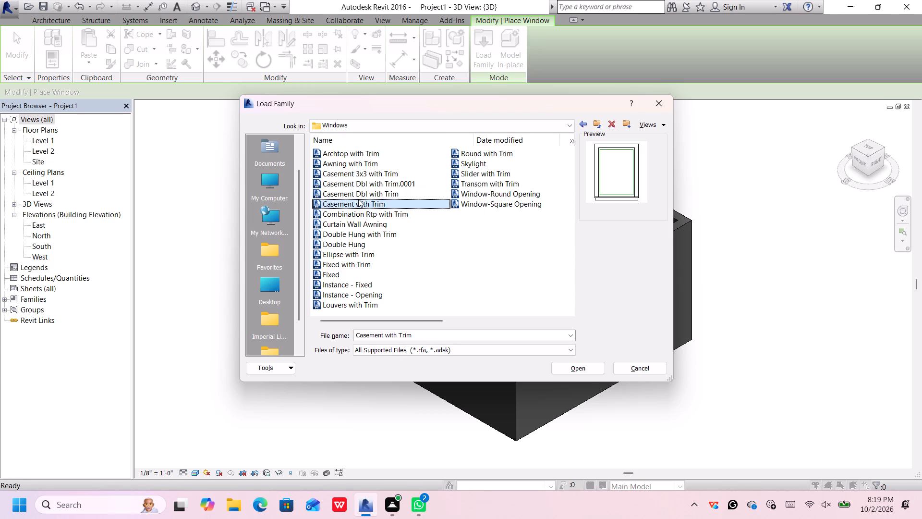
click(360, 193)
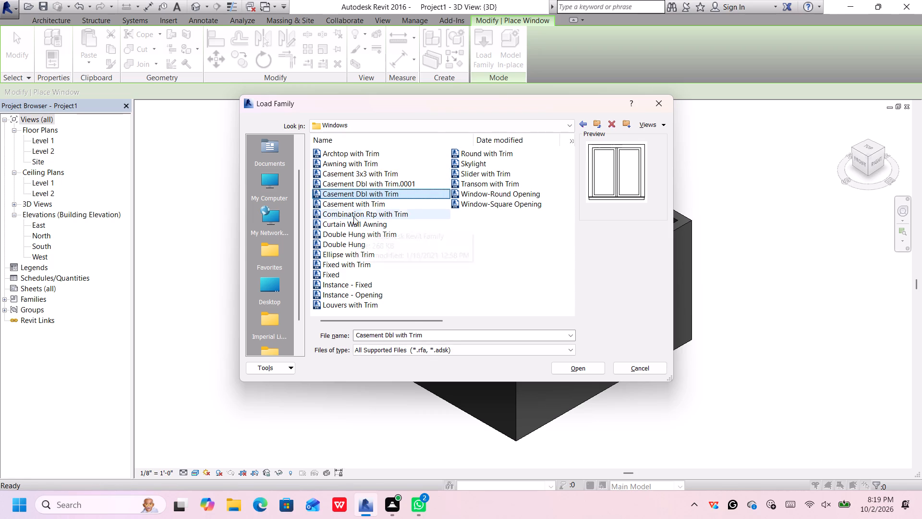
click(358, 204)
click(358, 211)
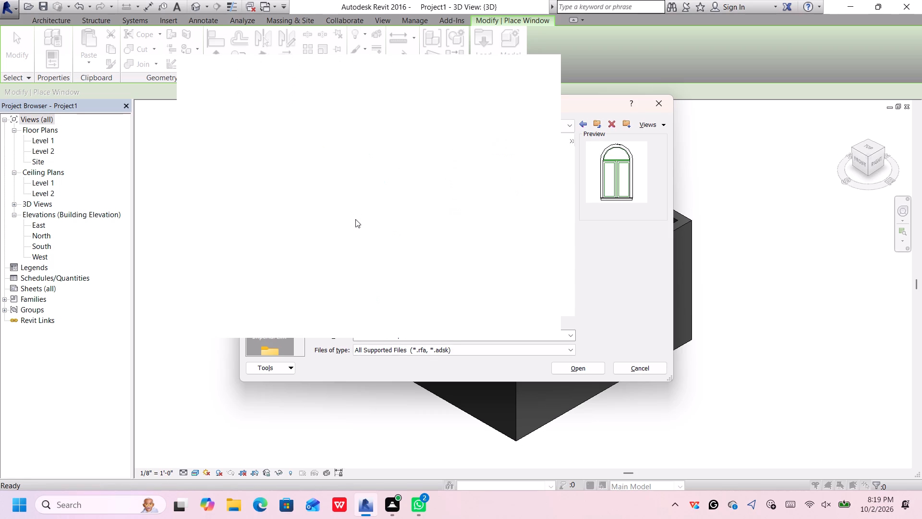
Dismiss the pop-up notification covering the Load Family dialog.
click(539, 68)
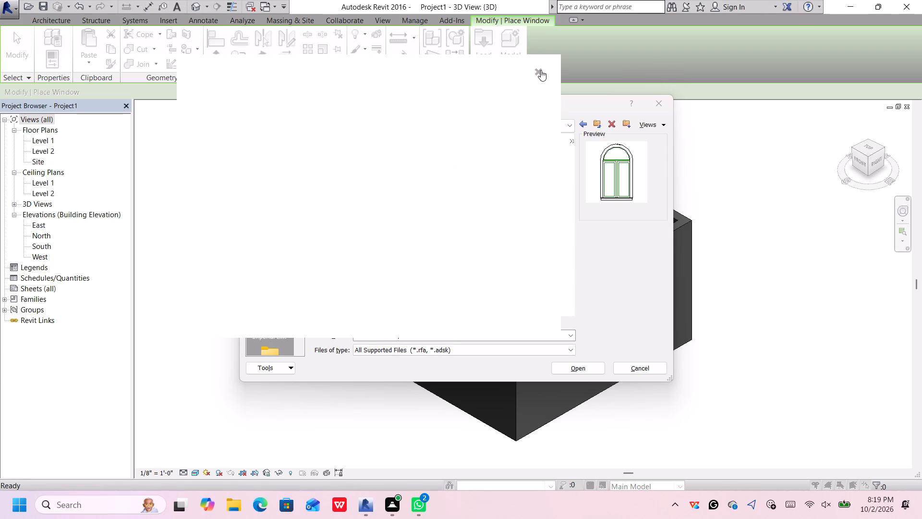
click(541, 70)
Preview the remaining window families, from Double Hung with Trim through Window-Square Opening.
click(399, 223)
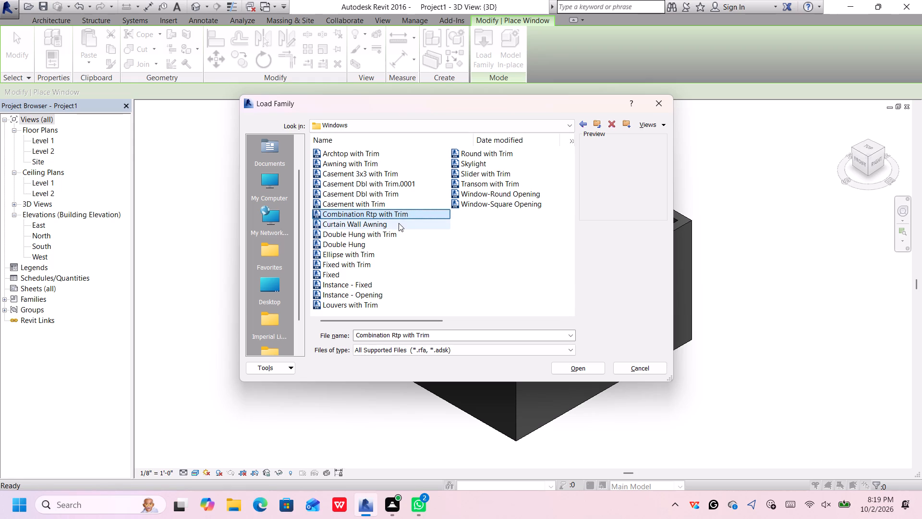
click(392, 235)
click(384, 247)
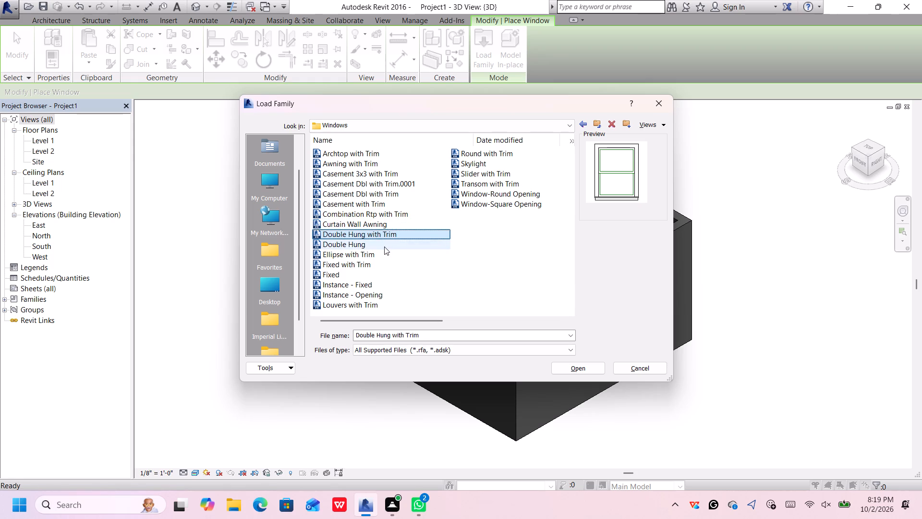
click(383, 255)
click(379, 264)
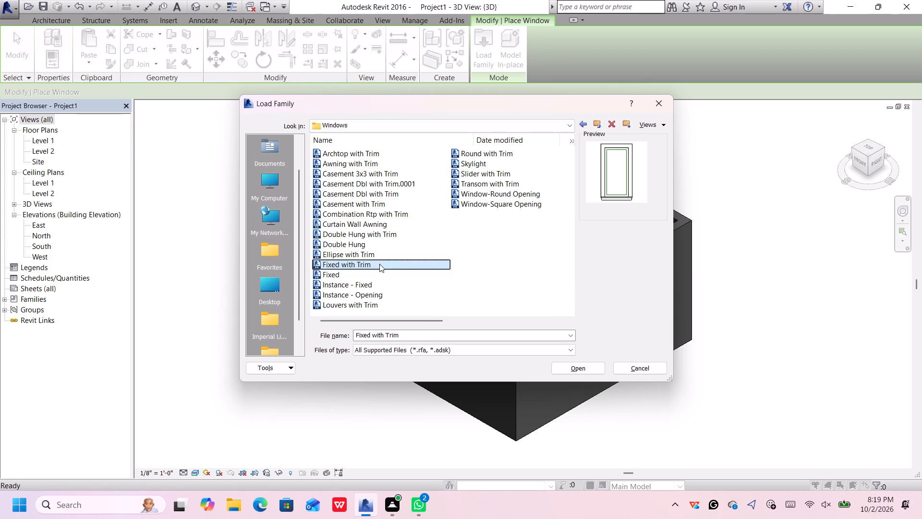
click(377, 272)
click(376, 280)
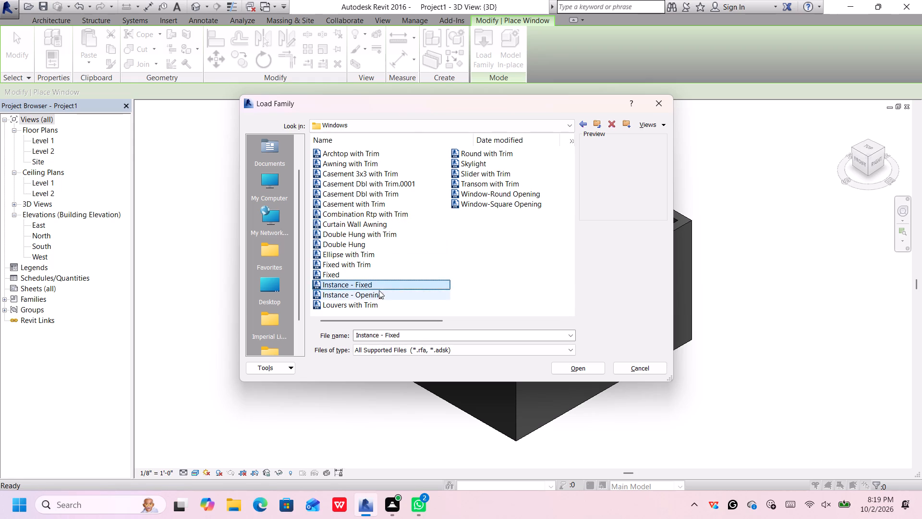
click(379, 290)
click(379, 297)
click(381, 301)
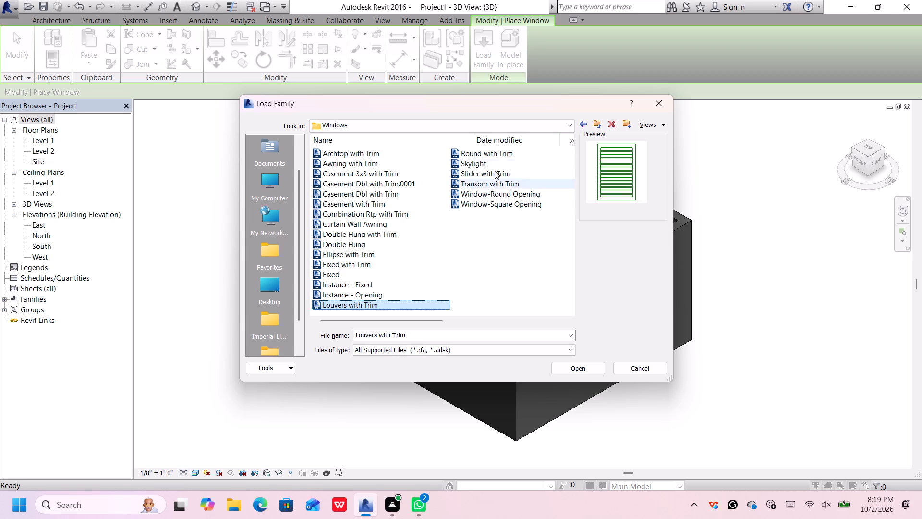
click(498, 154)
click(496, 163)
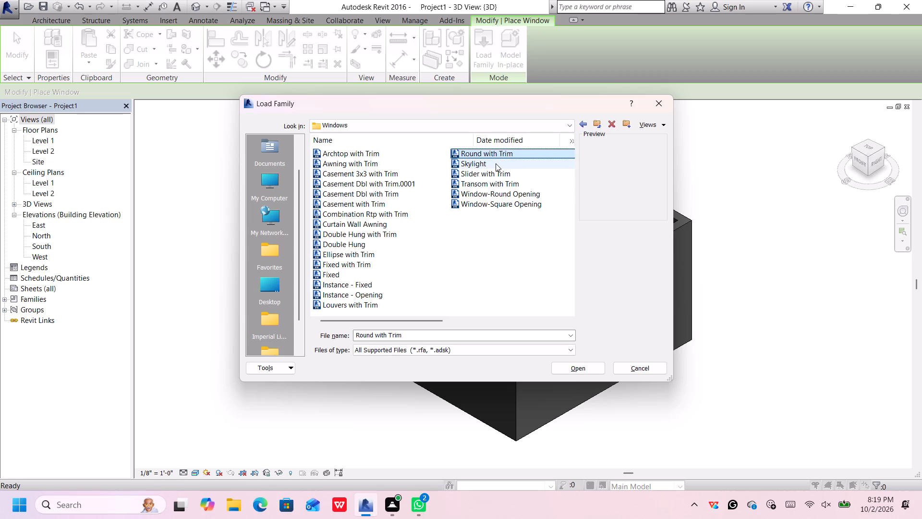
click(497, 170)
click(499, 177)
click(501, 186)
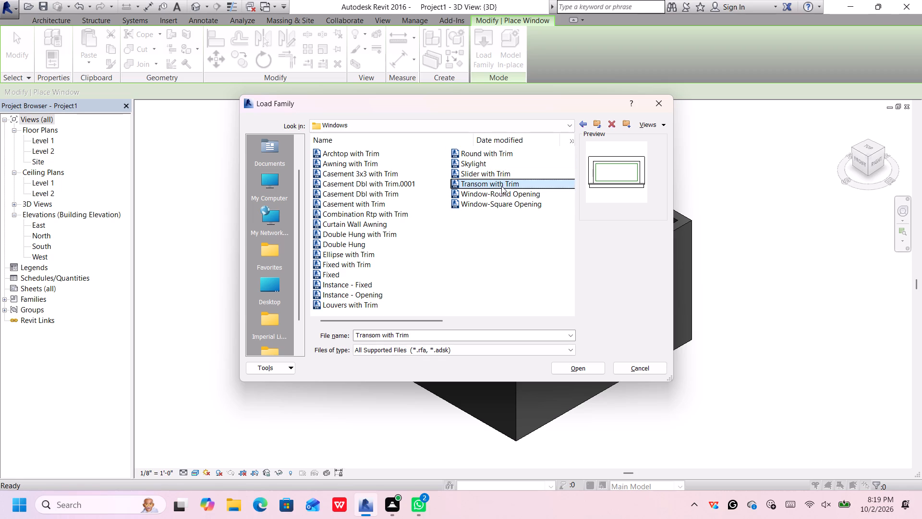
click(501, 193)
click(503, 202)
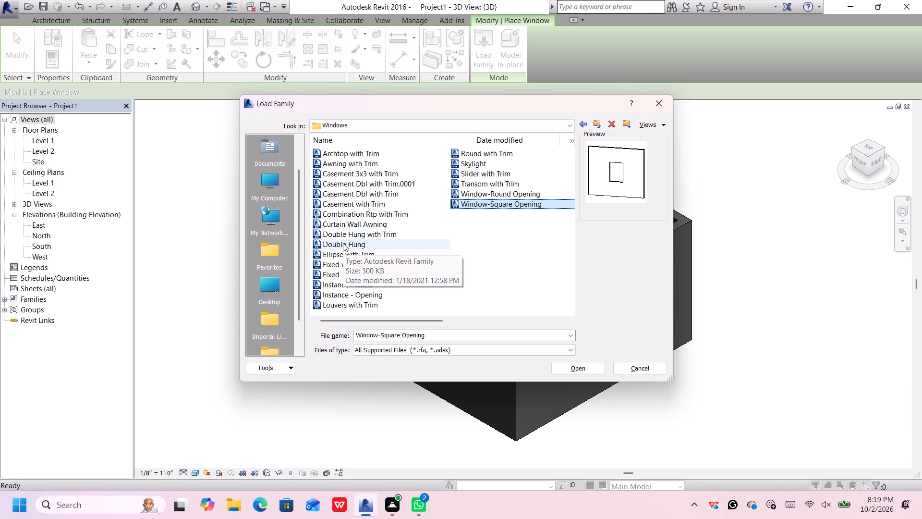
Compare the first families again and load the Casement 3x3 with Trim window family.
click(369, 154)
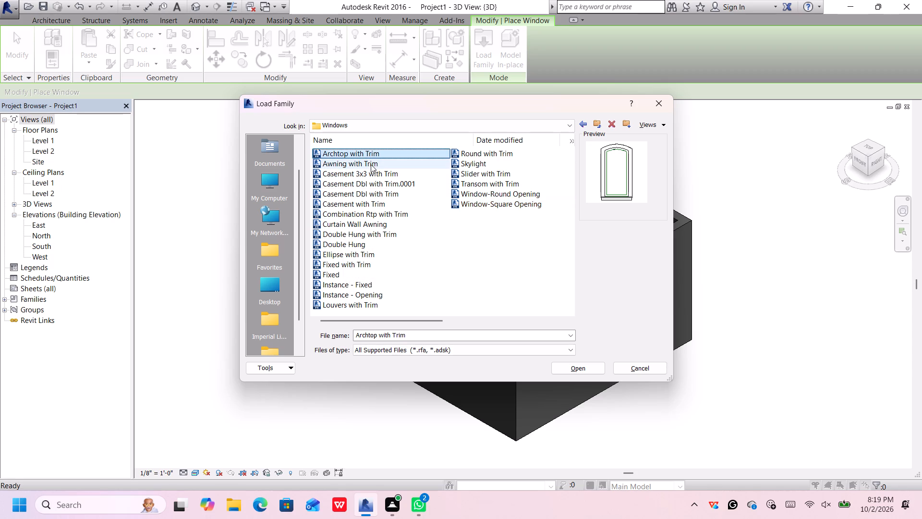
click(371, 164)
click(367, 173)
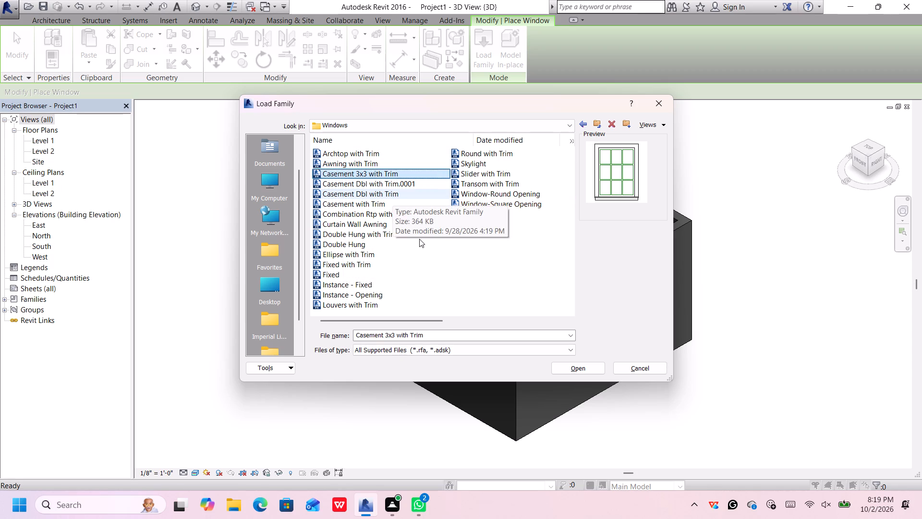
click(575, 366)
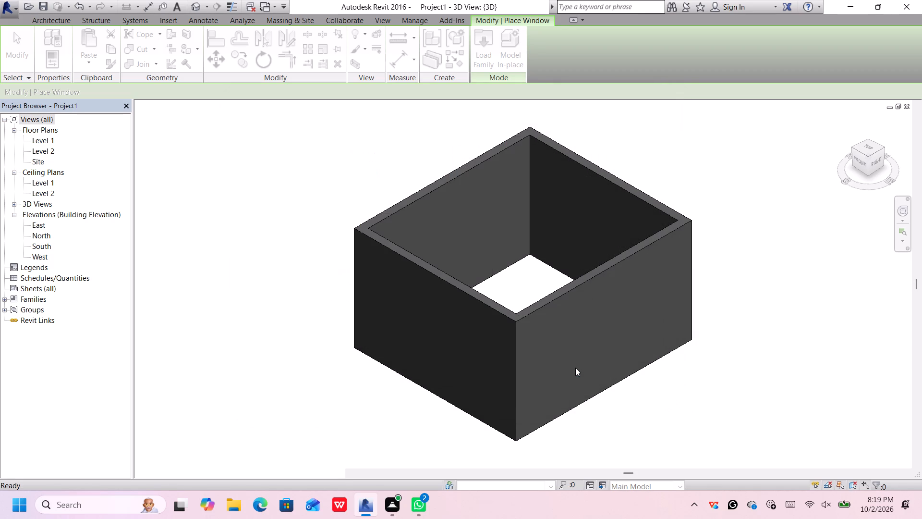
Place two casement windows on the right wall about 7'-10" apart and two on the front wall about 9'-6" apart.
click(569, 343)
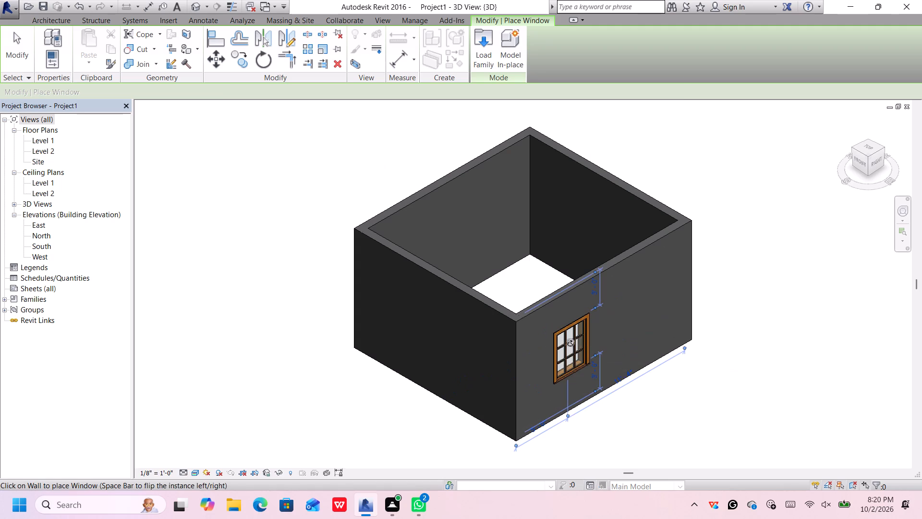
click(651, 303)
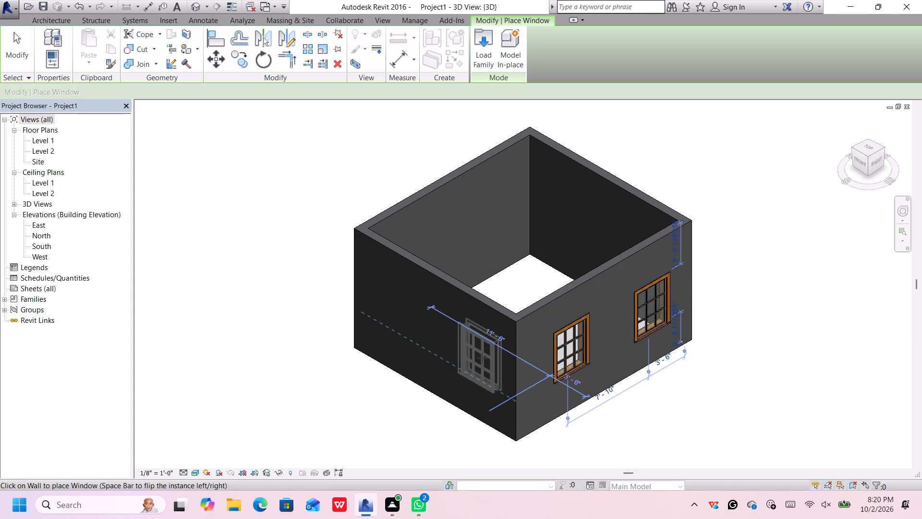
click(482, 358)
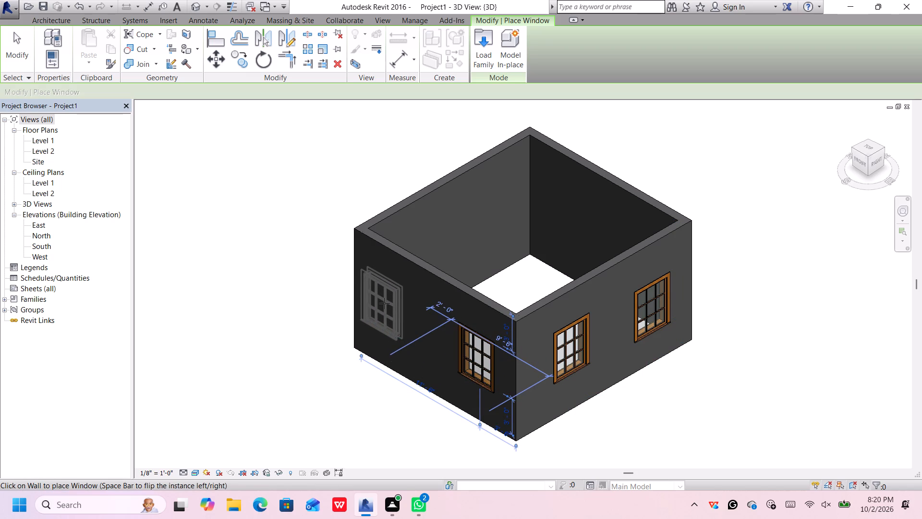
click(384, 303)
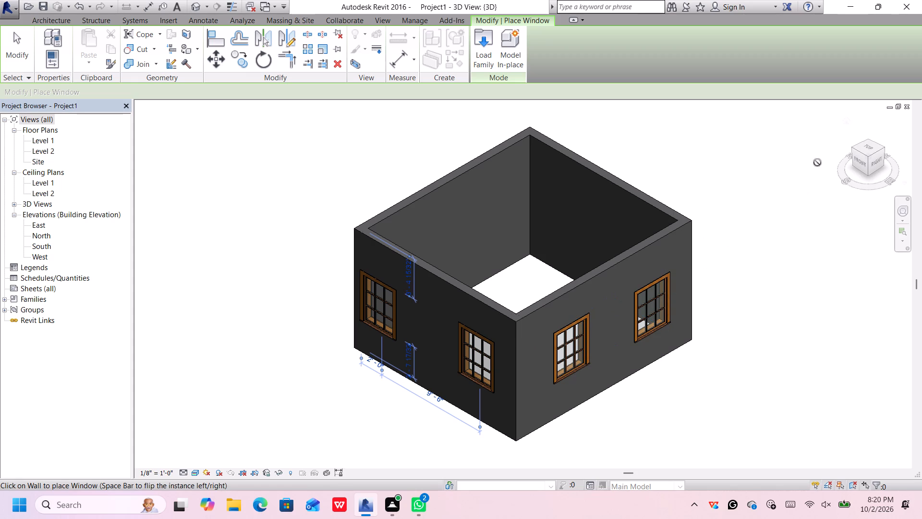
Place two casement windows on the left wall about 8'-4" apart and two on the back wall about 8'-6" apart.
click(851, 149)
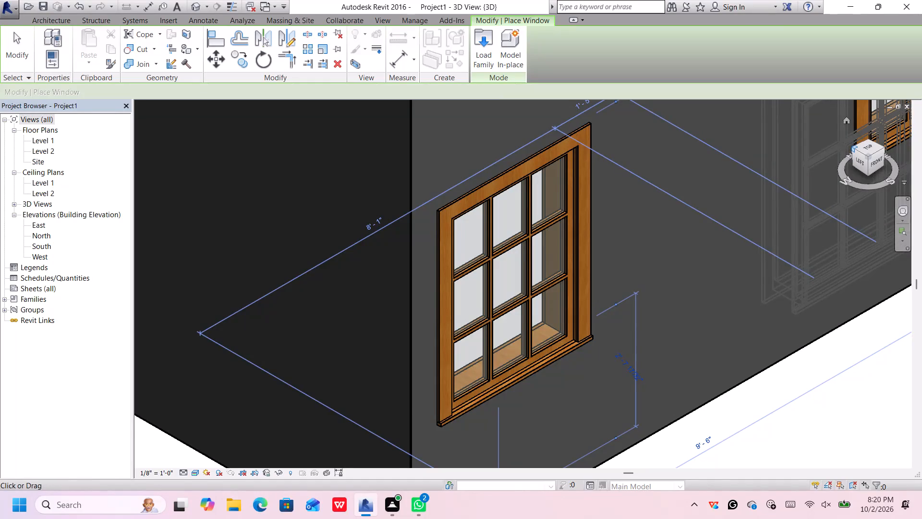
click(854, 148)
scroll(657, 295, down, 5)
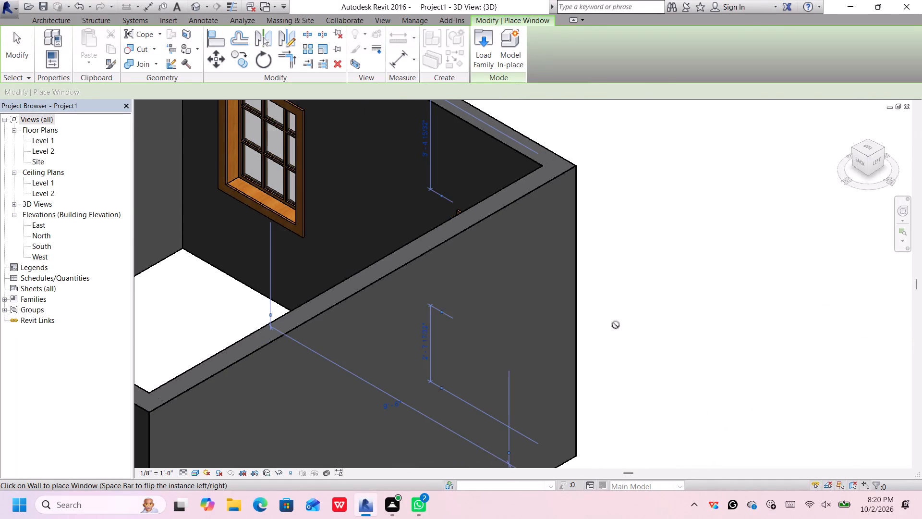
scroll(550, 367, down, 7)
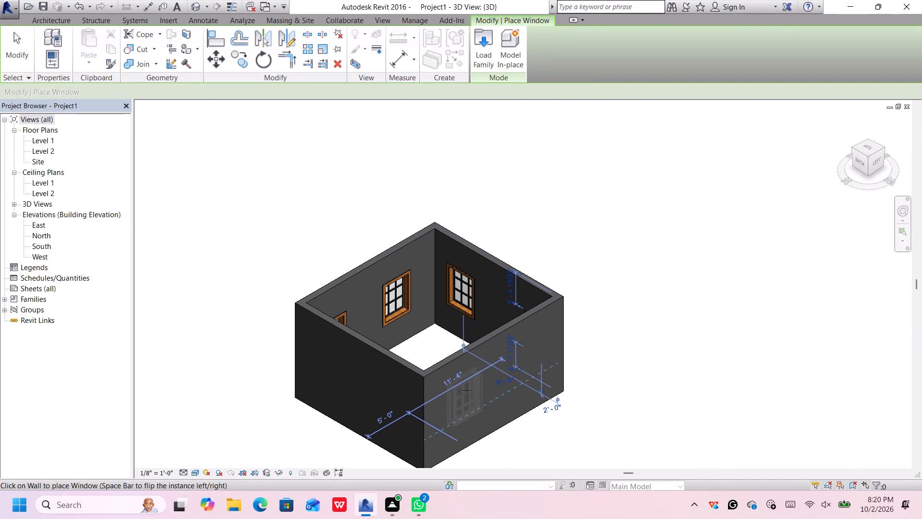
click(467, 390)
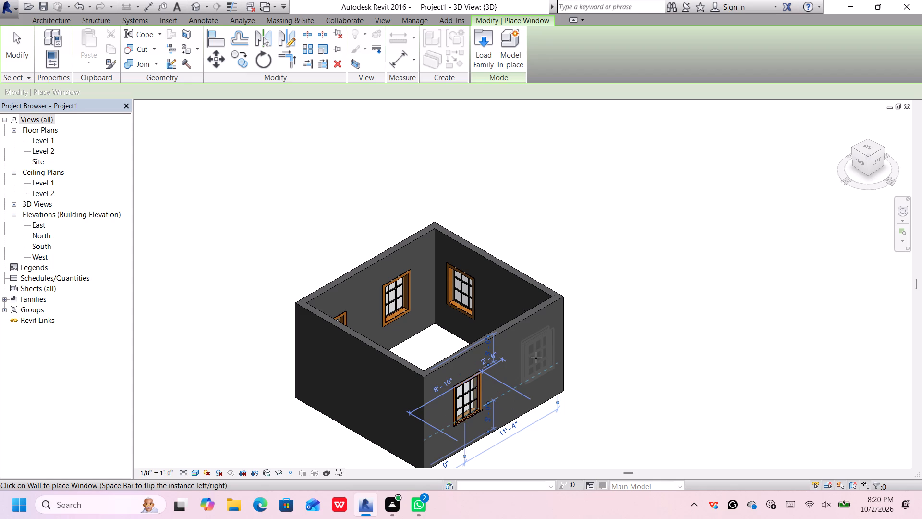
click(532, 358)
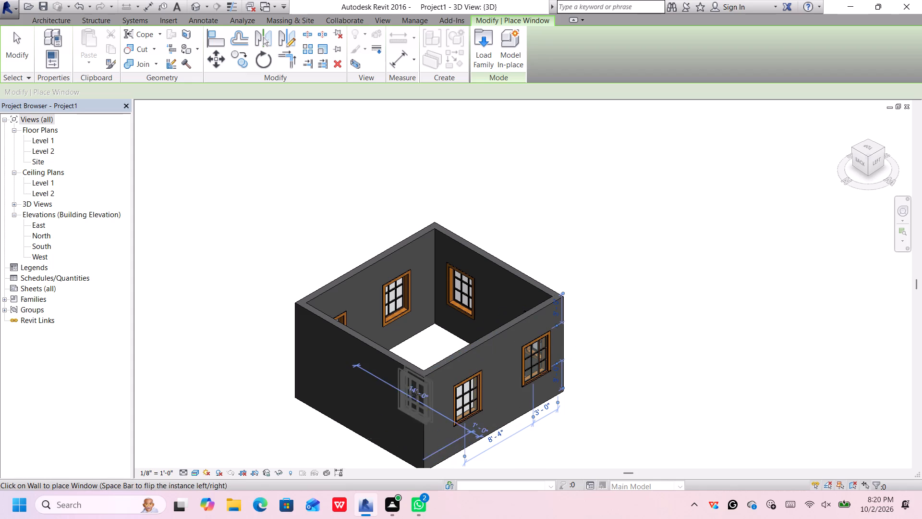
click(324, 359)
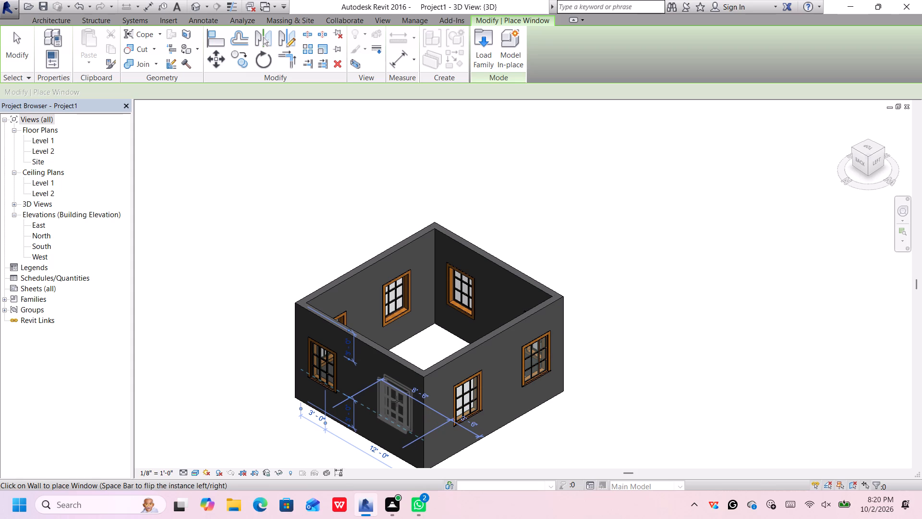
click(397, 401)
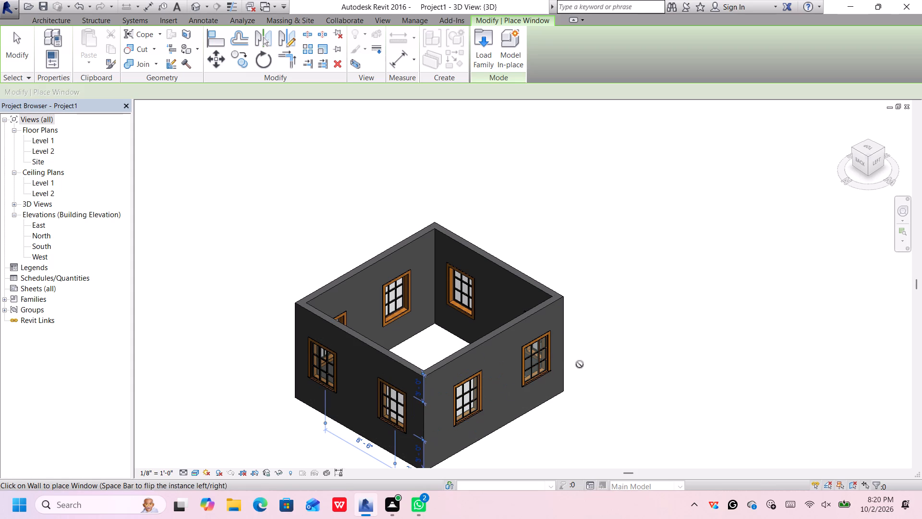
key(Escape)
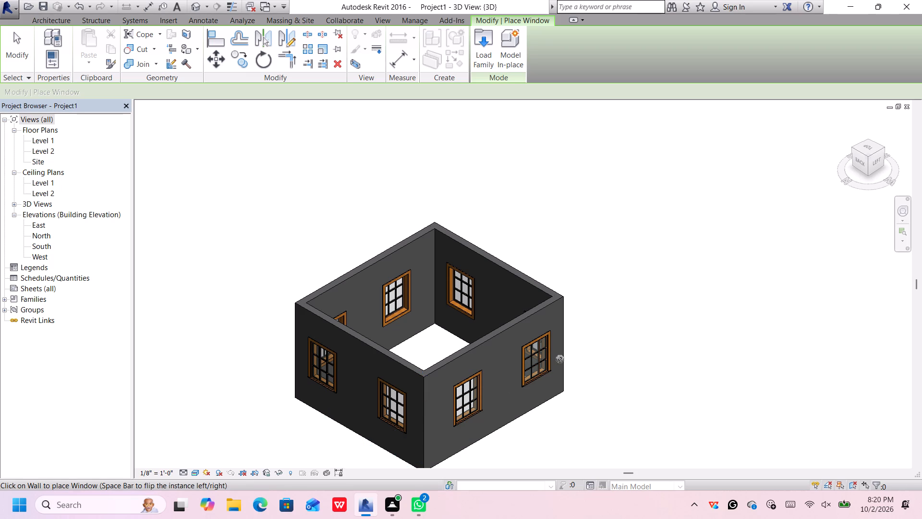
key(Return)
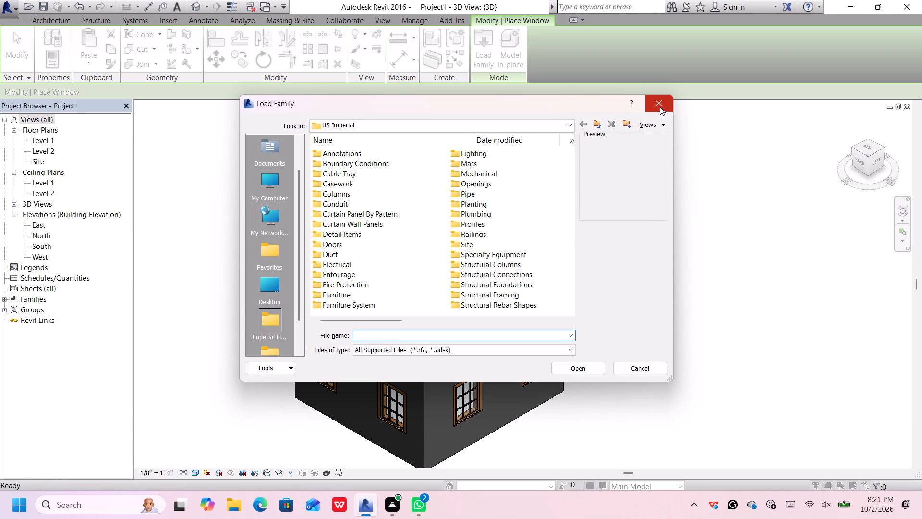
Close the family browser without loading another family and finish placing windows.
click(660, 107)
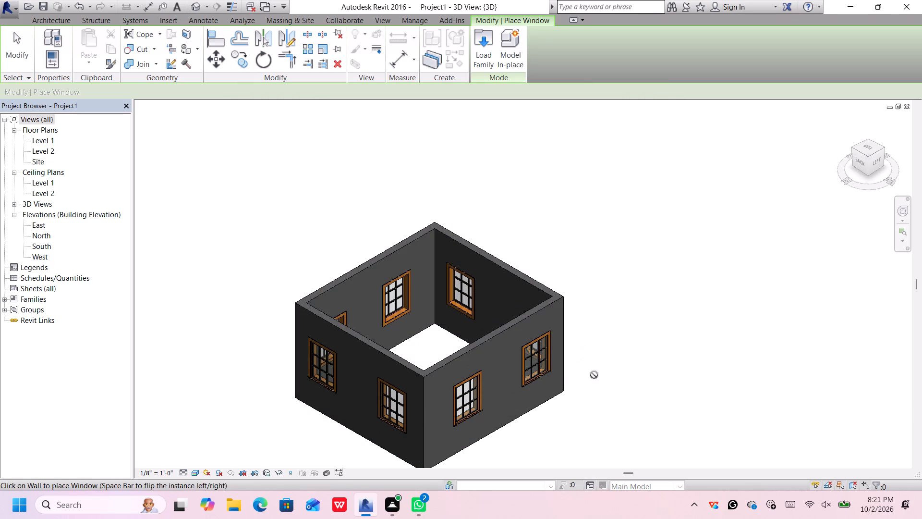
key(Escape)
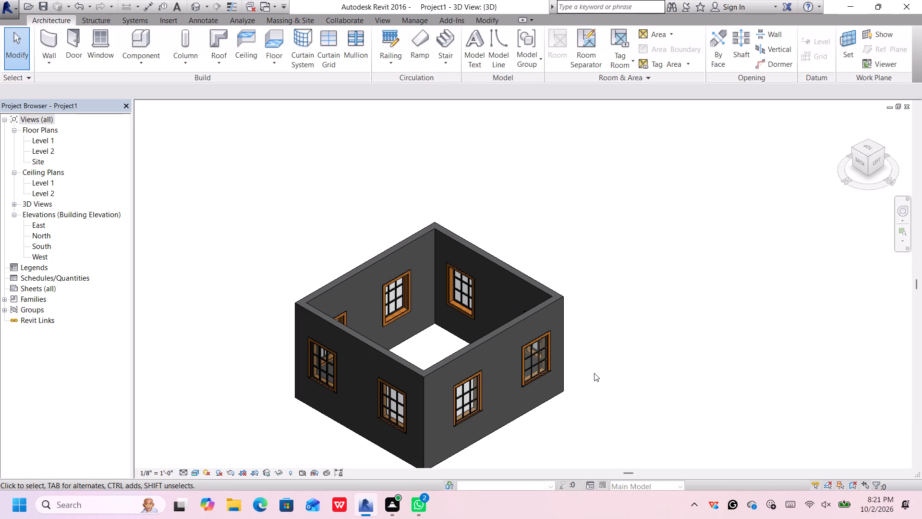
Set the left wall's window nearest the front wall to 5'-0" from the front corner.
scroll(492, 400, down, 1)
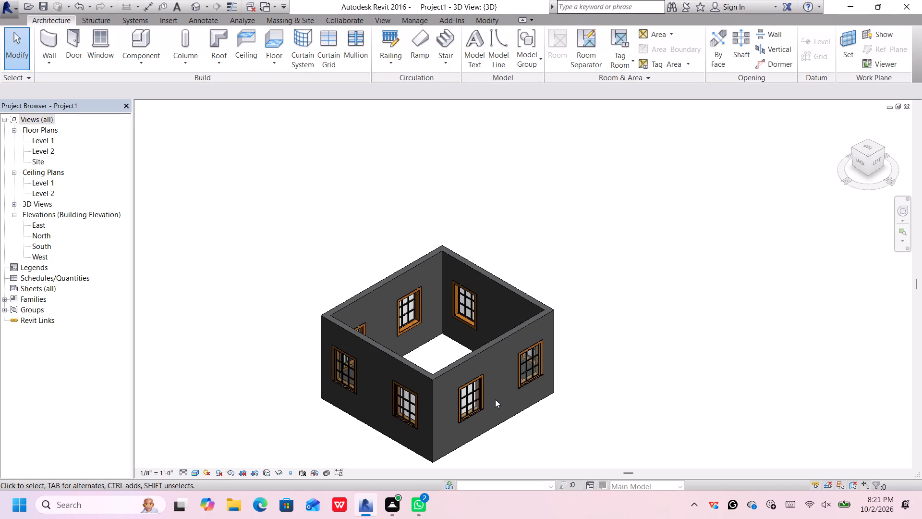
scroll(473, 412, up, 2)
click(473, 412)
scroll(469, 422, down, 2)
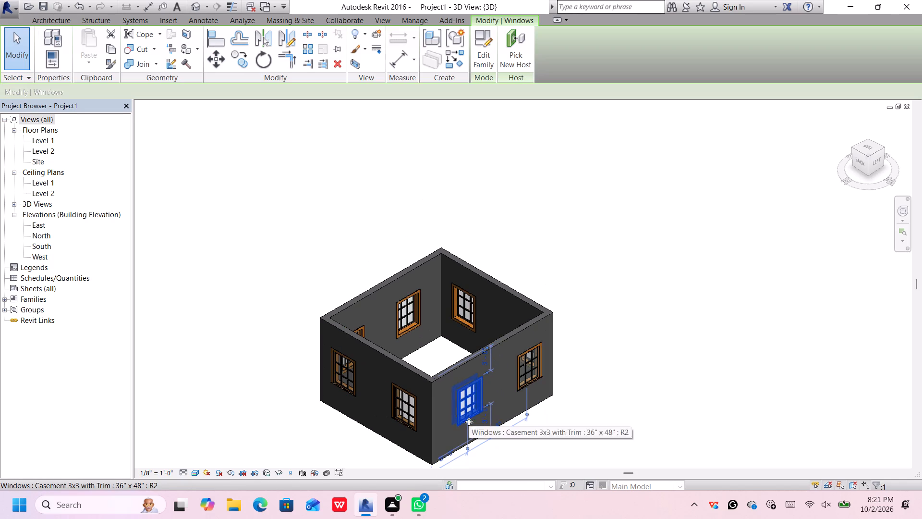
middle_drag(472, 465, 487, 397)
scroll(477, 396, up, 6)
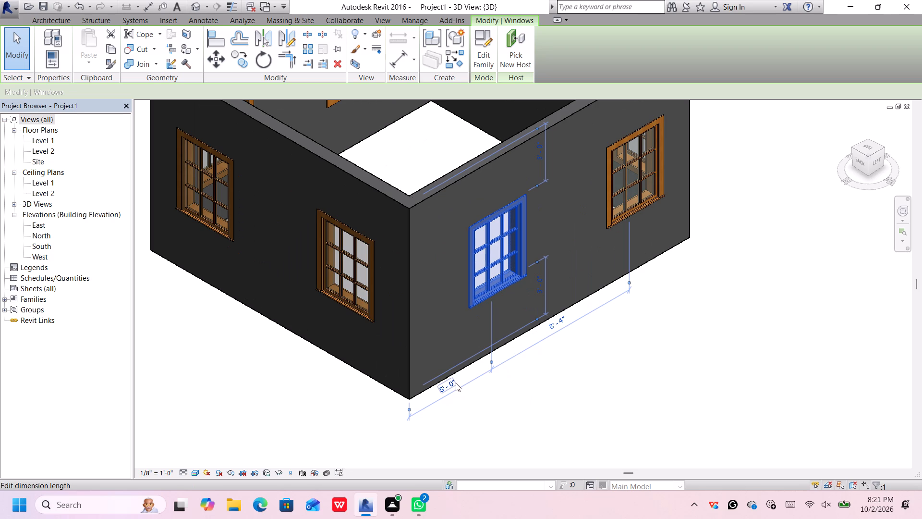
click(652, 190)
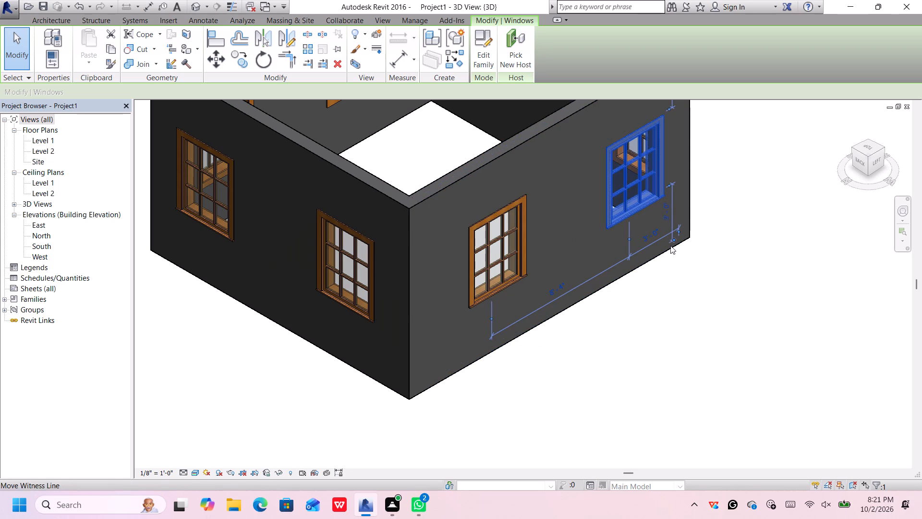
scroll(676, 266, down, 2)
scroll(675, 266, up, 3)
scroll(633, 241, up, 3)
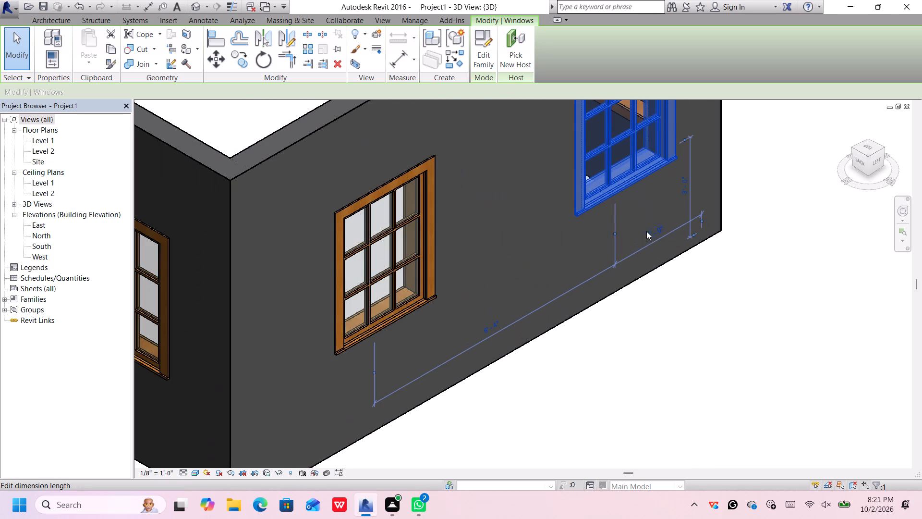
click(650, 236)
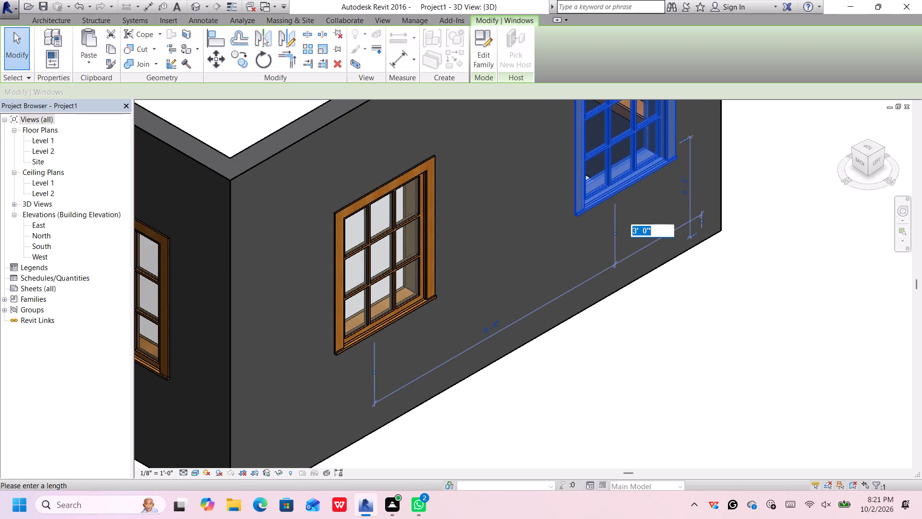
key(BackSpace)
key(5)
key(apostrophe)
key(Return)
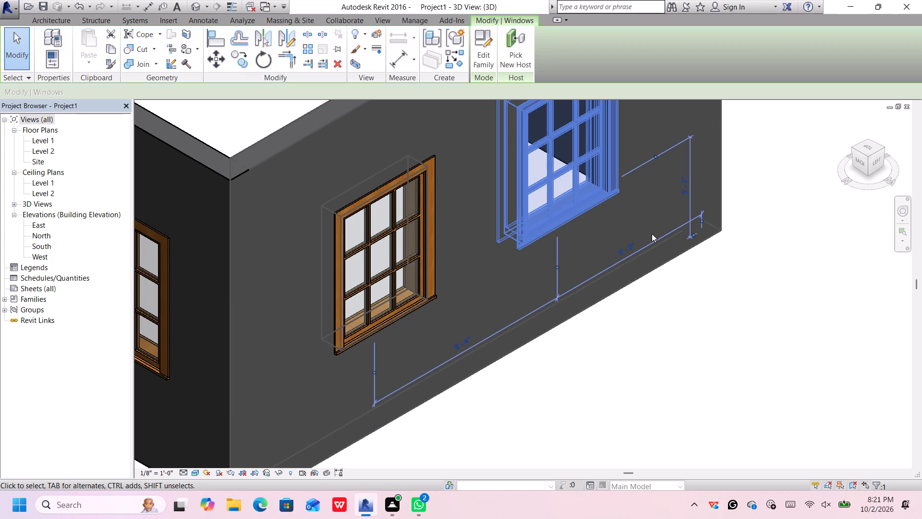
scroll(654, 233, down, 4)
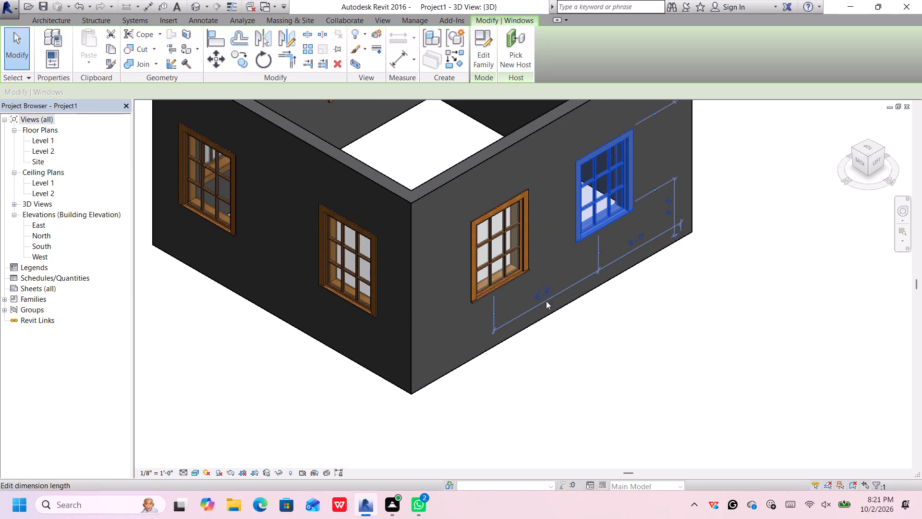
click(579, 354)
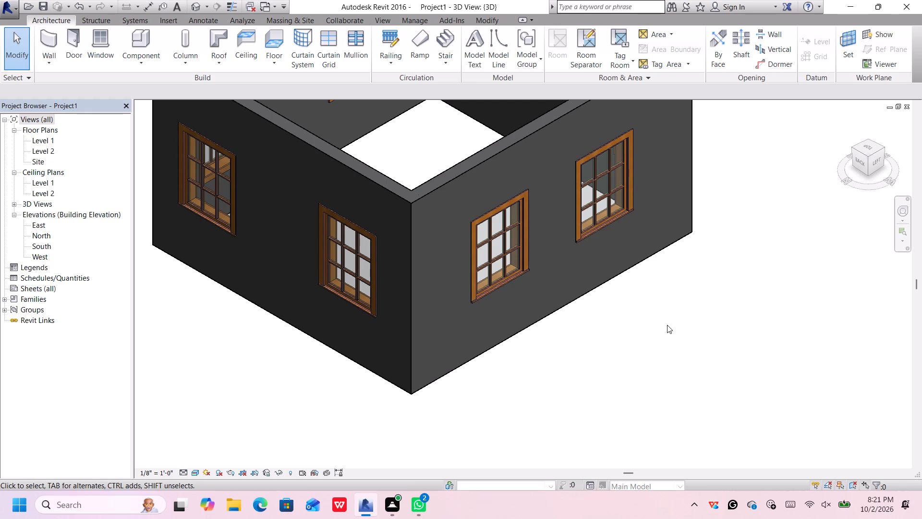
Set the back wall's window nearest the left wall to 3'-0" from the corner and dismiss the blank pop-up.
scroll(675, 289, down, 1)
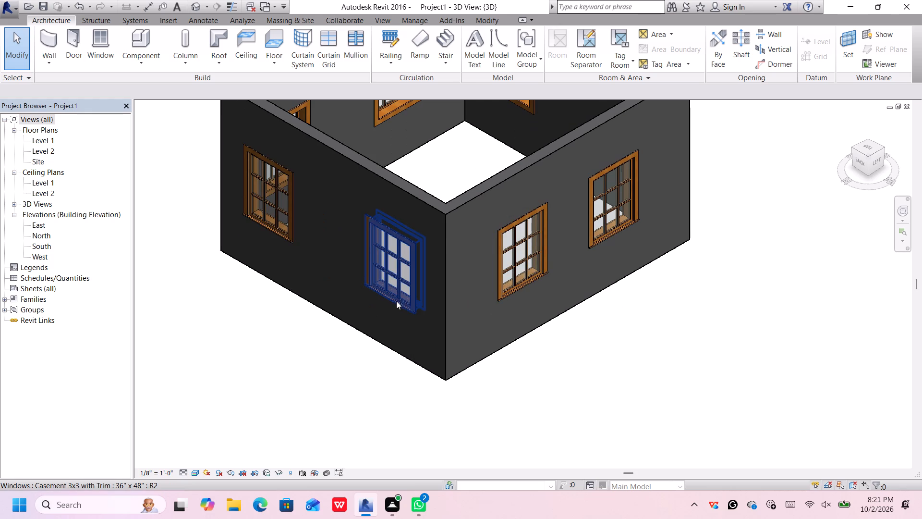
click(398, 297)
scroll(415, 328, up, 1)
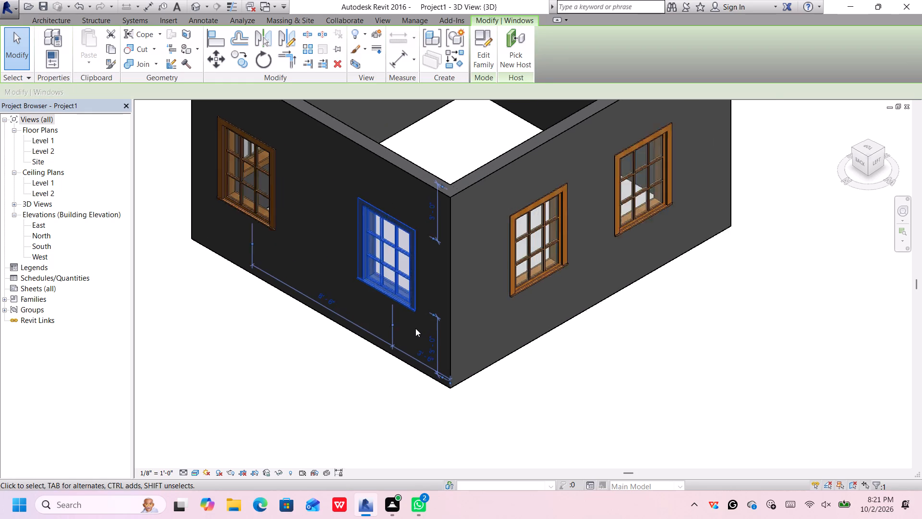
scroll(415, 328, up, 5)
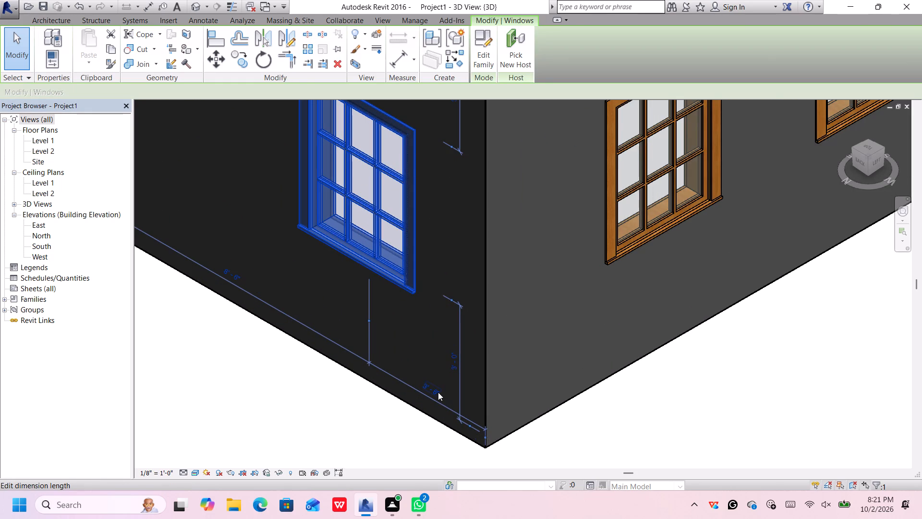
scroll(438, 387, down, 4)
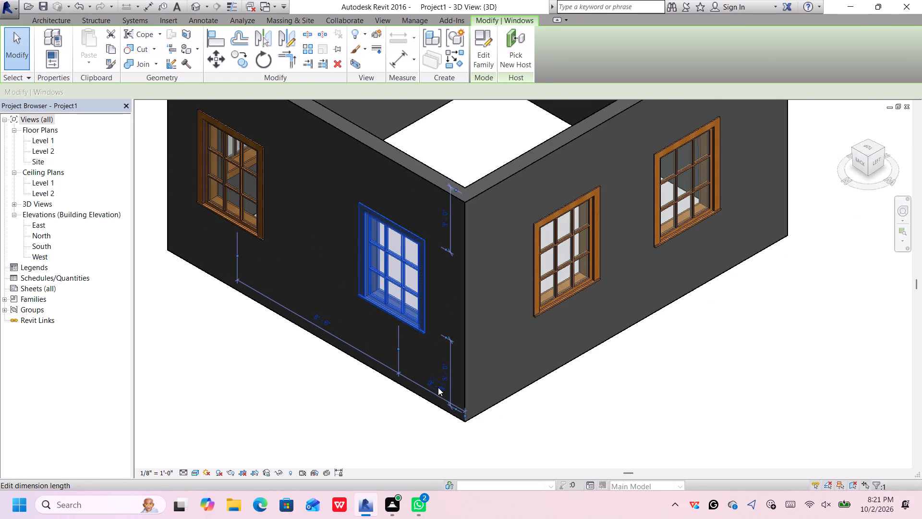
scroll(438, 386, up, 2)
click(437, 389)
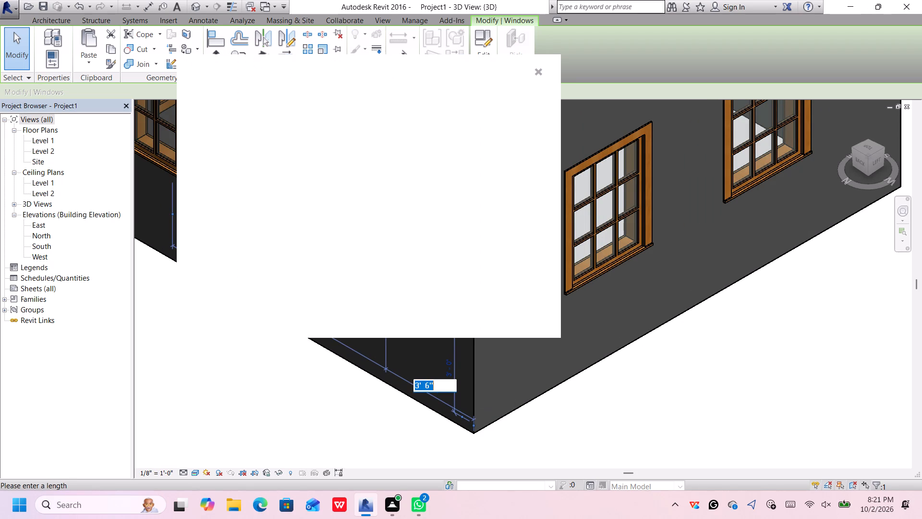
key(BackSpace)
key(3)
key(apostrophe)
key(Return)
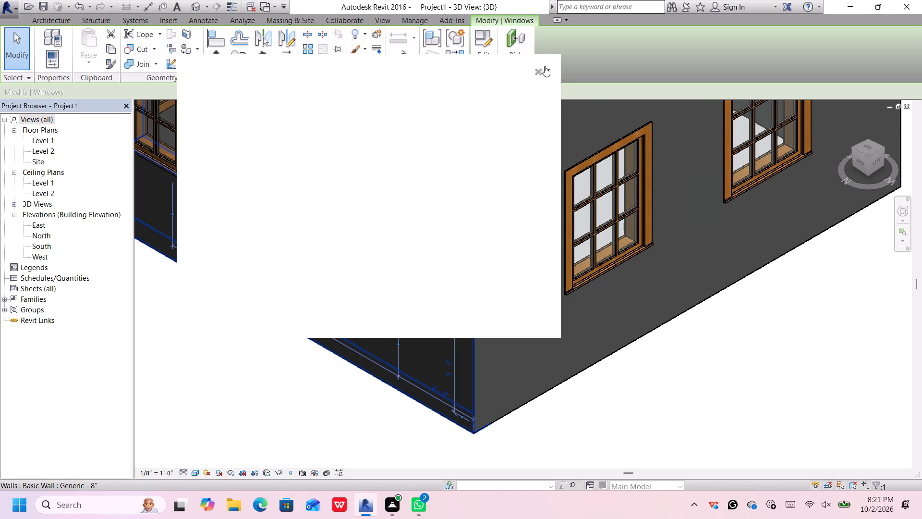
click(540, 69)
click(540, 70)
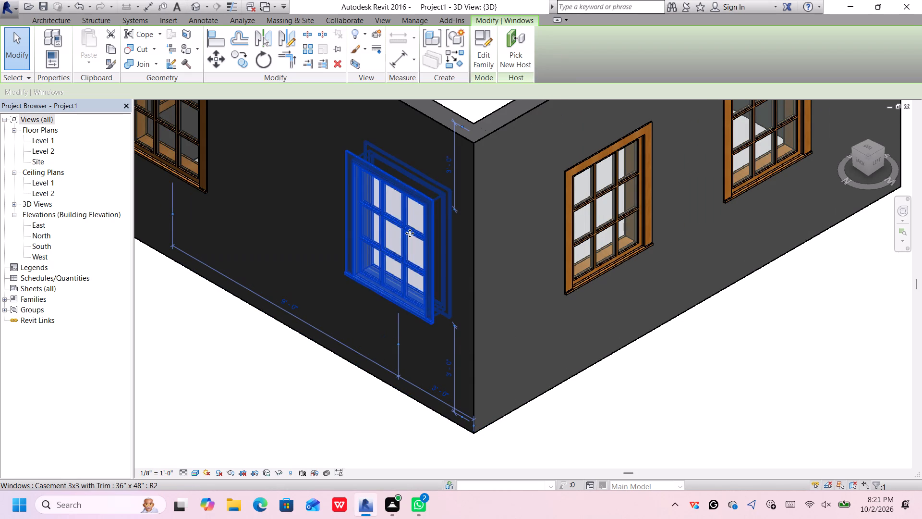
Check the corner offsets of both back-wall windows, viewing the building from its right-back corner as well.
scroll(410, 233, down, 2)
scroll(224, 257, down, 1)
click(229, 190)
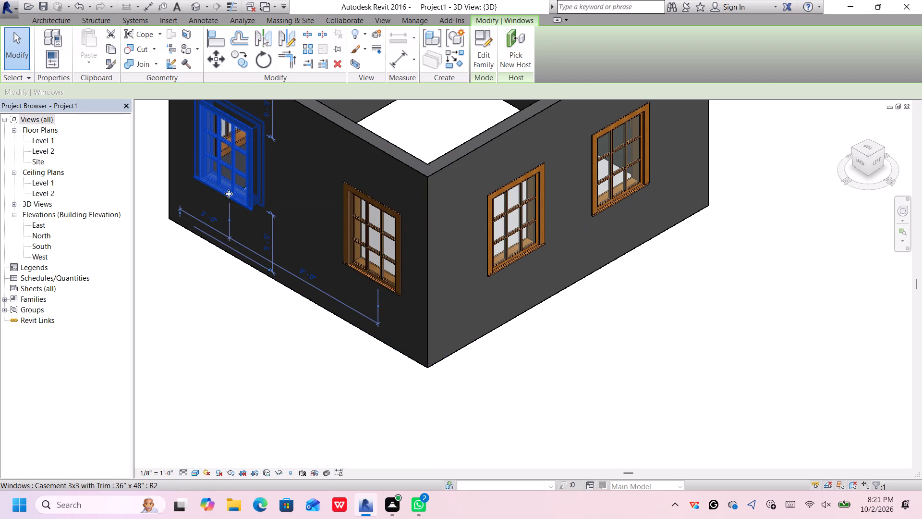
scroll(205, 224, up, 4)
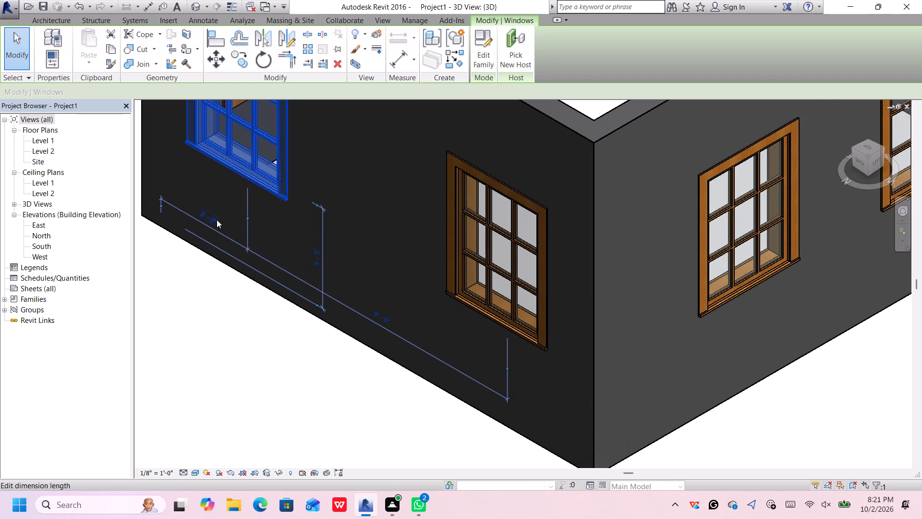
scroll(220, 217, down, 2)
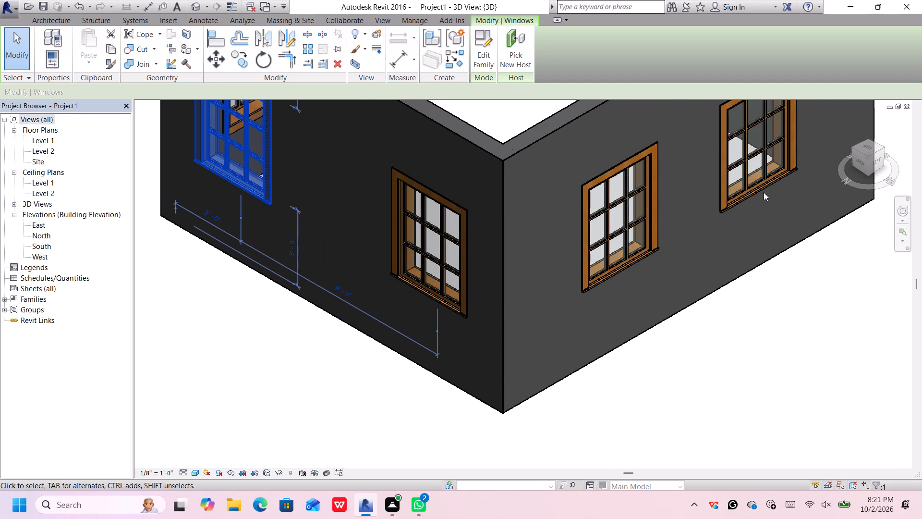
click(852, 148)
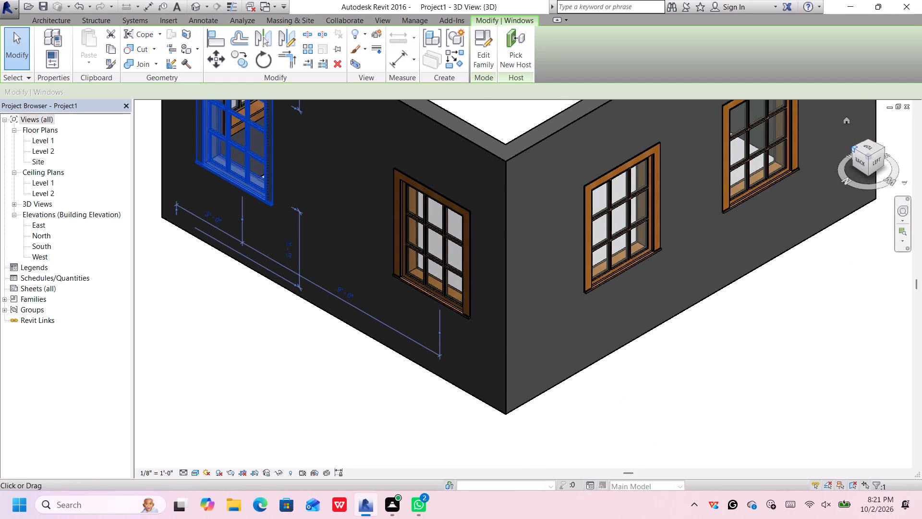
scroll(689, 346, down, 6)
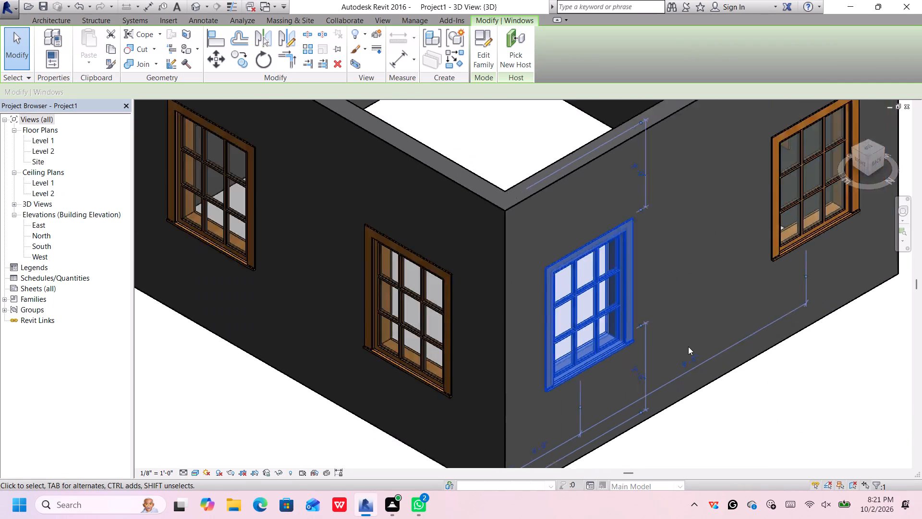
middle_drag(691, 383, 703, 325)
scroll(578, 364, up, 2)
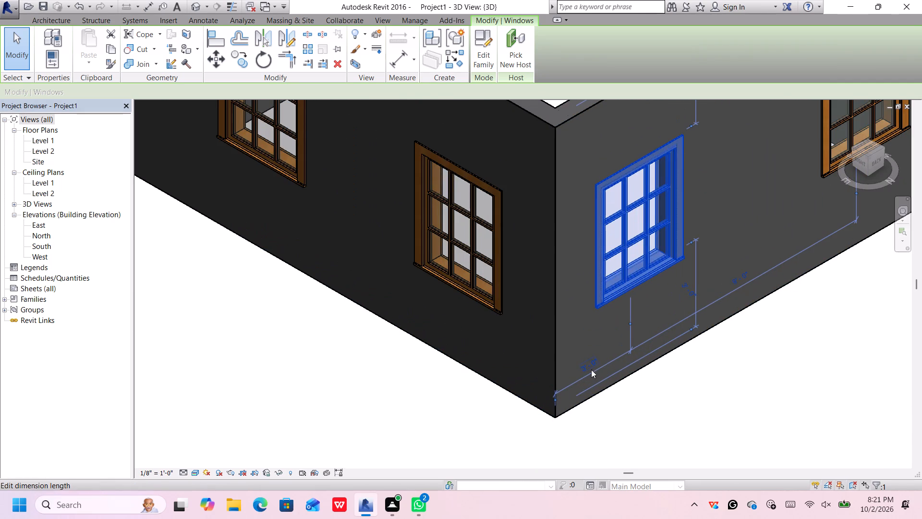
scroll(620, 343, up, 1)
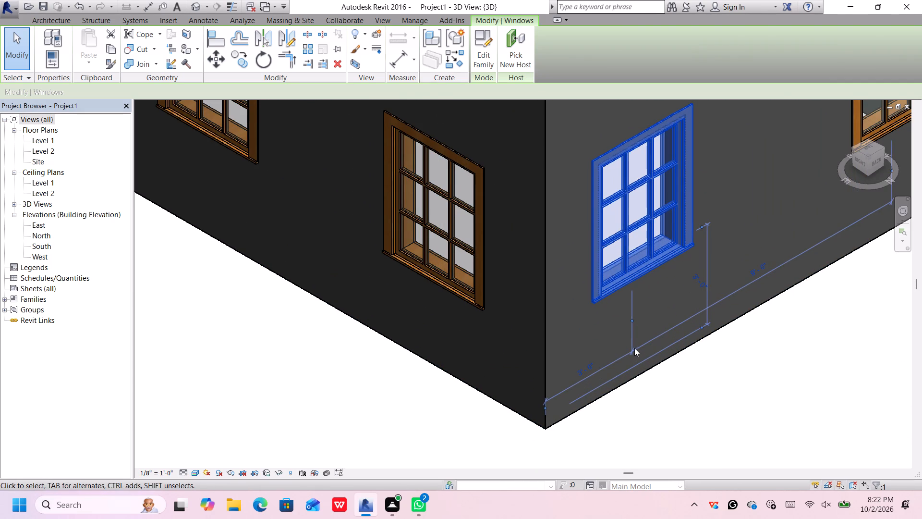
click(632, 349)
click(605, 296)
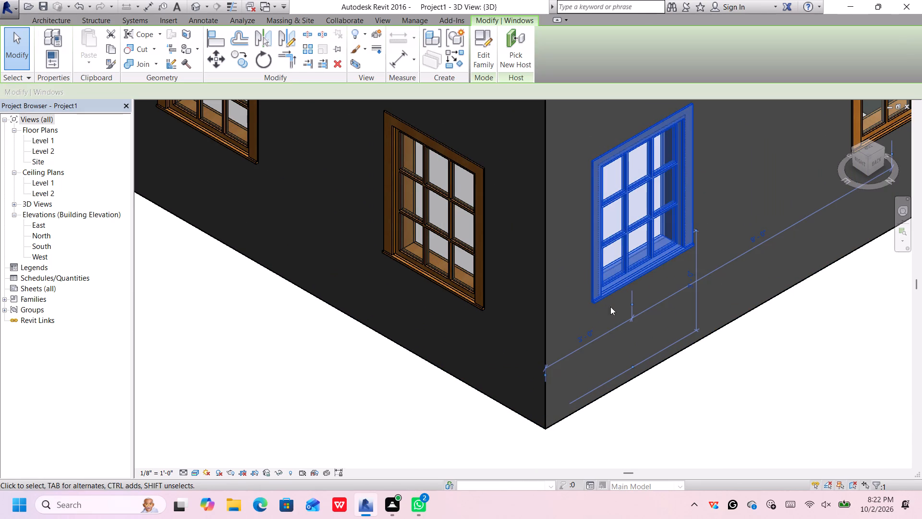
scroll(657, 317, down, 2)
middle_drag(790, 260, 647, 315)
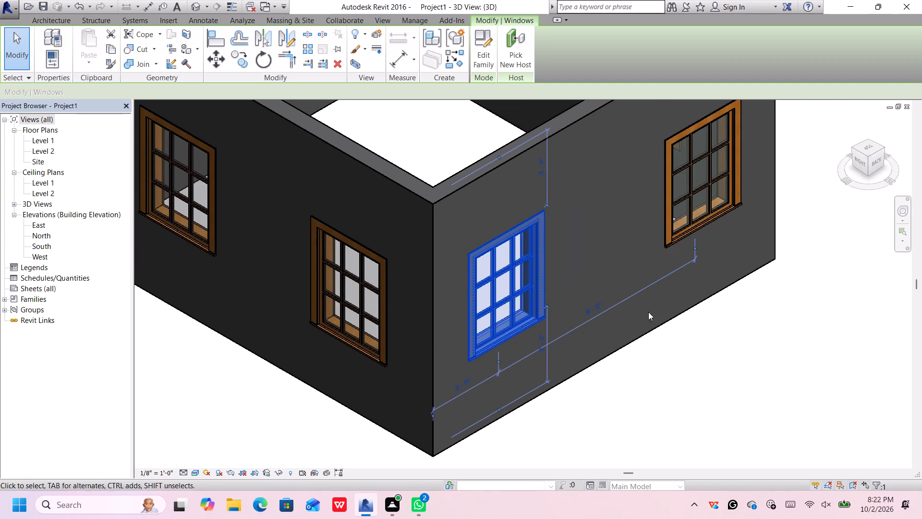
scroll(657, 296, up, 1)
click(710, 210)
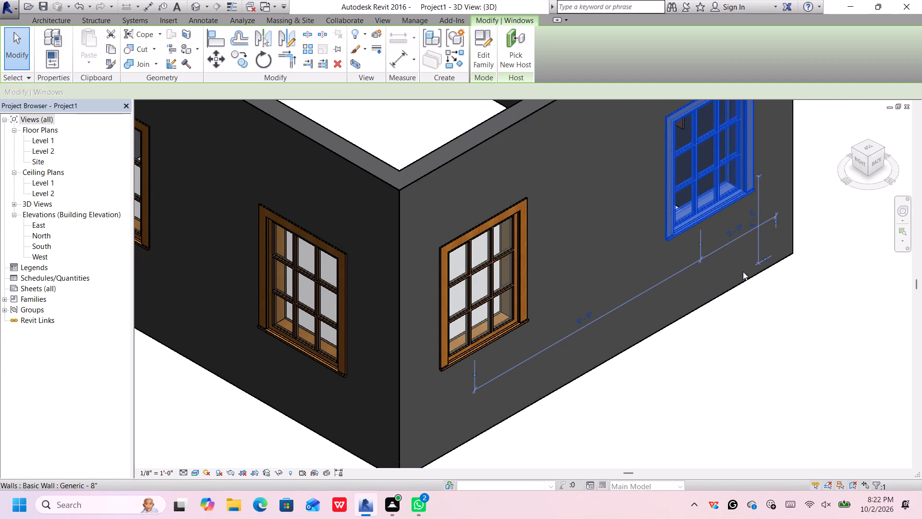
scroll(751, 260, down, 3)
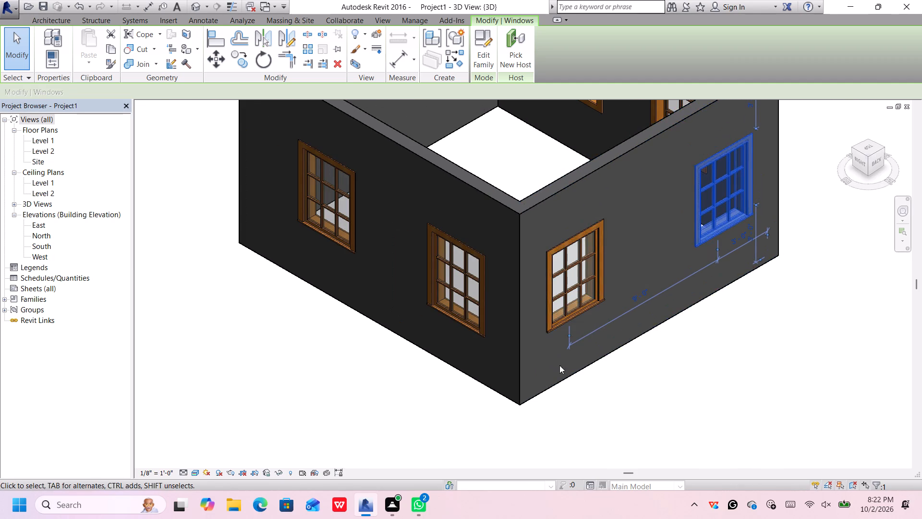
Set the right wall's window nearest the back wall to 5'-0" from the back corner.
middle_drag(556, 397, 650, 370)
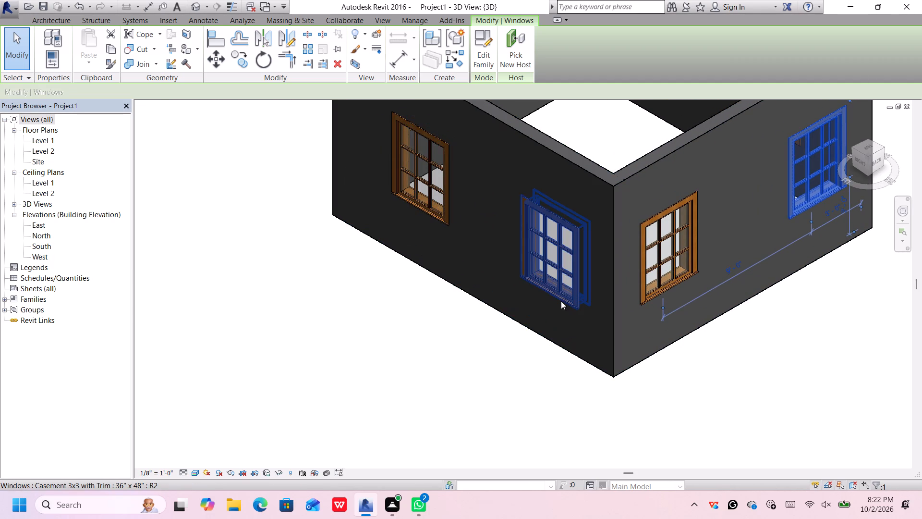
click(561, 301)
scroll(567, 336, up, 4)
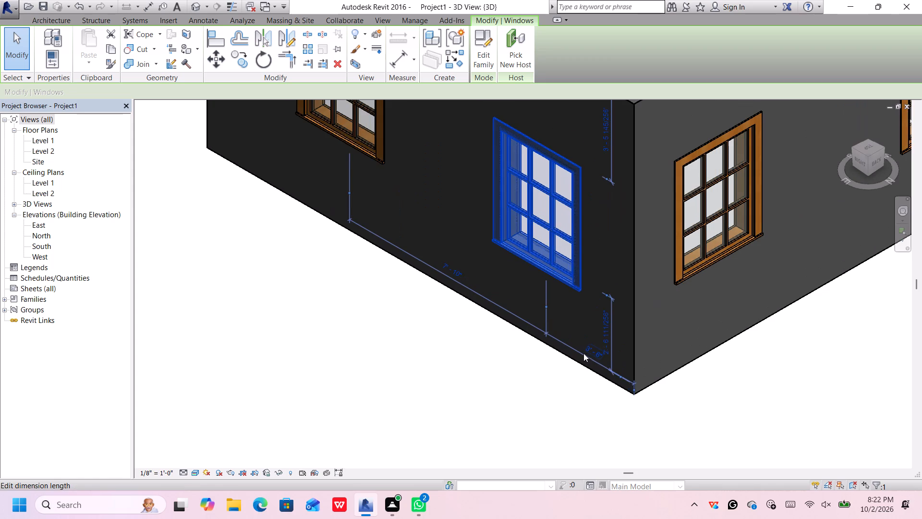
click(593, 350)
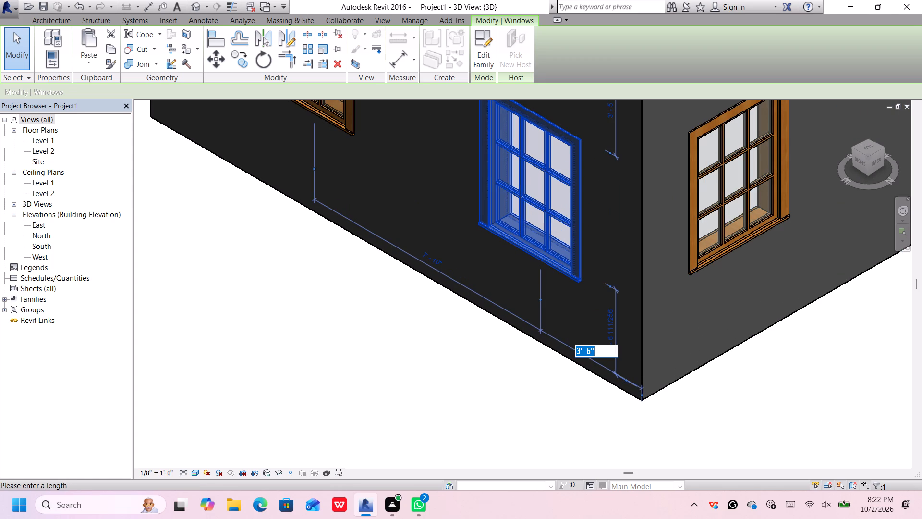
key(BackSpace)
text(5')
key(Return)
scroll(566, 315, down, 4)
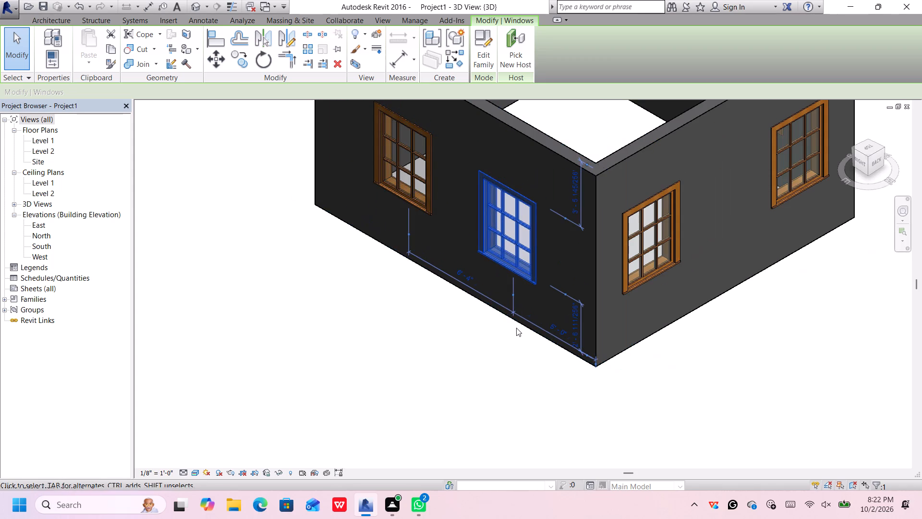
Check the corner offsets of the right wall's window nearest the front and the front wall's window nearest the right wall, viewing from the front-right corner.
click(380, 191)
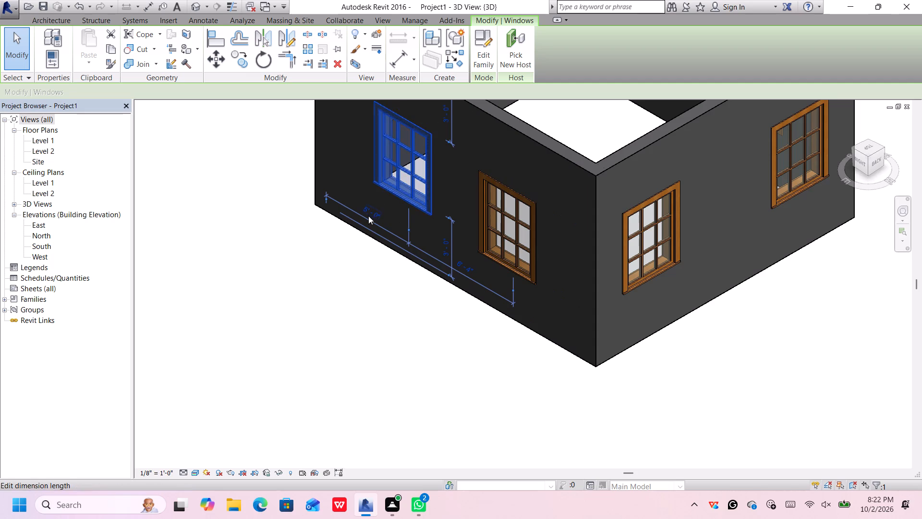
scroll(370, 219, up, 4)
scroll(371, 223, down, 4)
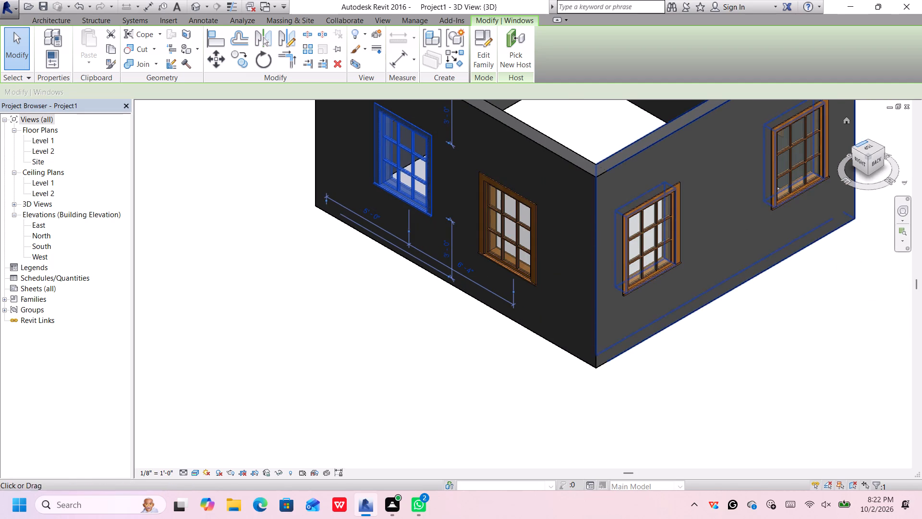
click(852, 148)
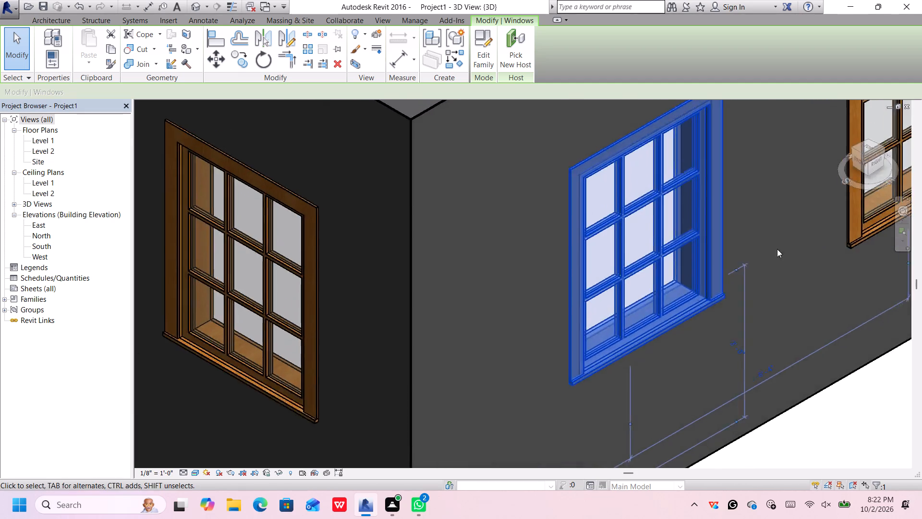
scroll(636, 341, down, 13)
scroll(539, 331, up, 1)
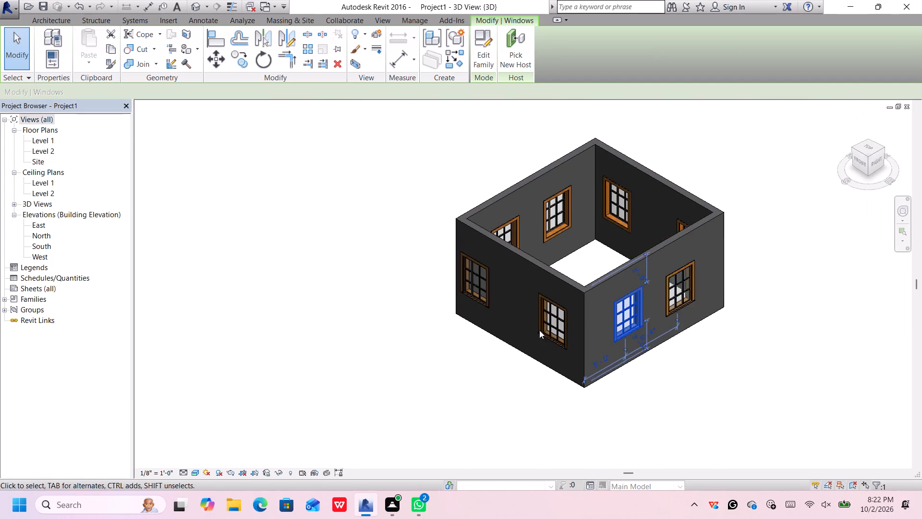
scroll(539, 330, up, 3)
click(554, 335)
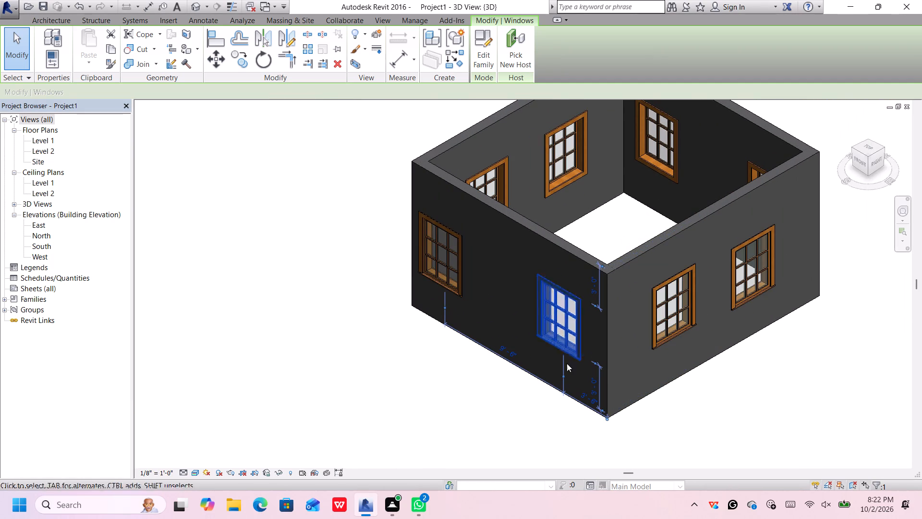
scroll(595, 395, up, 1)
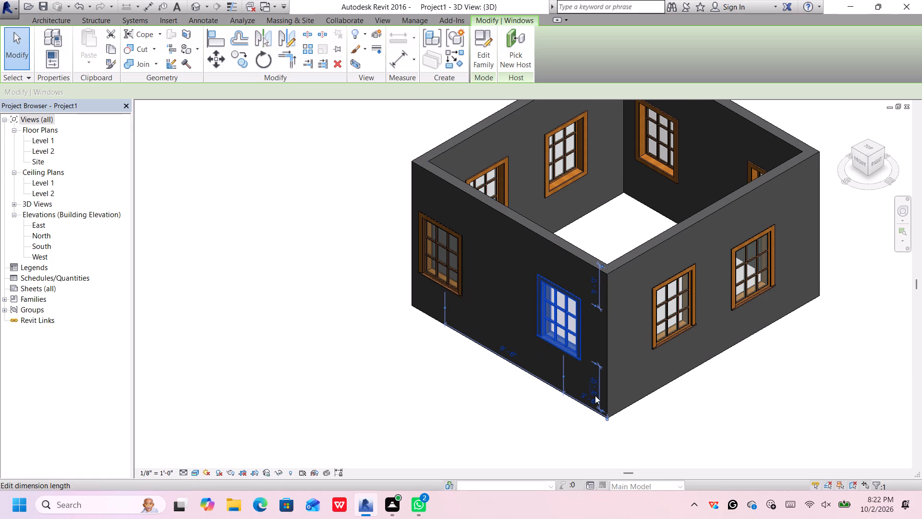
scroll(595, 395, up, 3)
scroll(595, 400, down, 2)
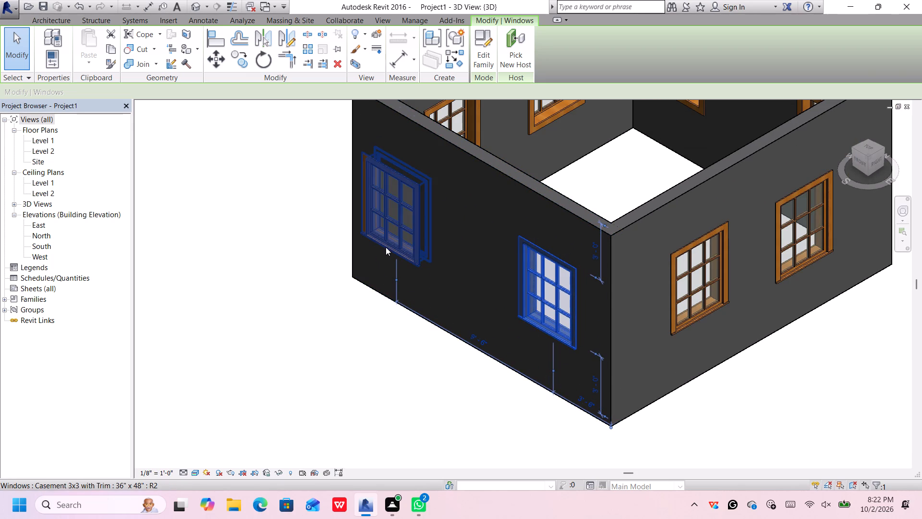
Set the front wall's window nearest the left wall to 3'-0" from the left corner.
click(386, 247)
scroll(387, 286, up, 1)
click(388, 281)
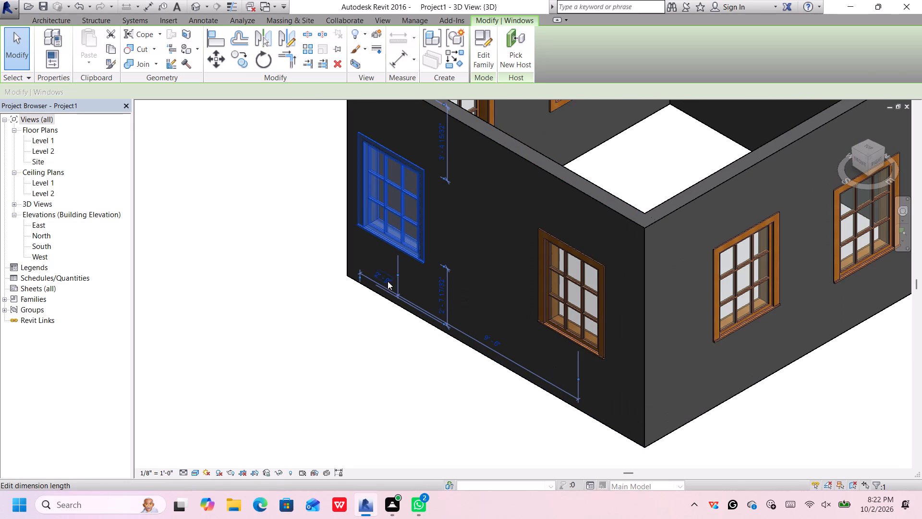
key(BackSpace)
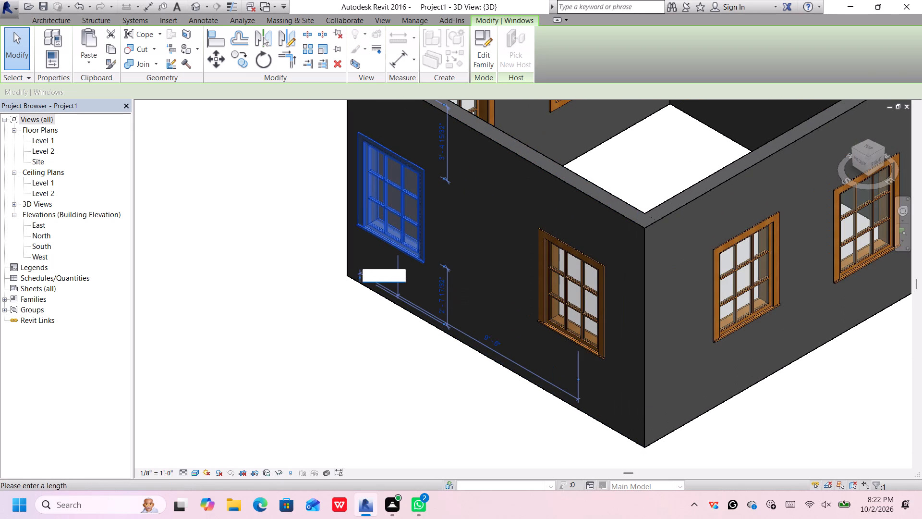
key(3)
key(apostrophe)
key(Return)
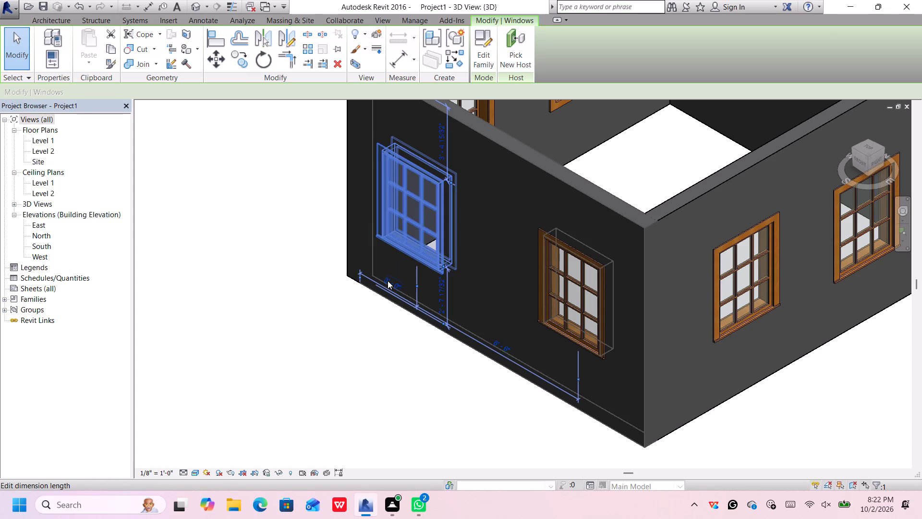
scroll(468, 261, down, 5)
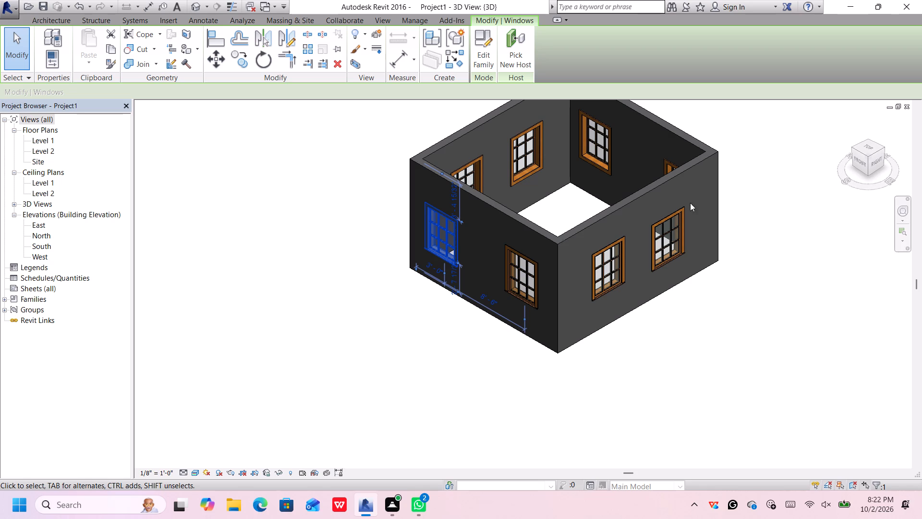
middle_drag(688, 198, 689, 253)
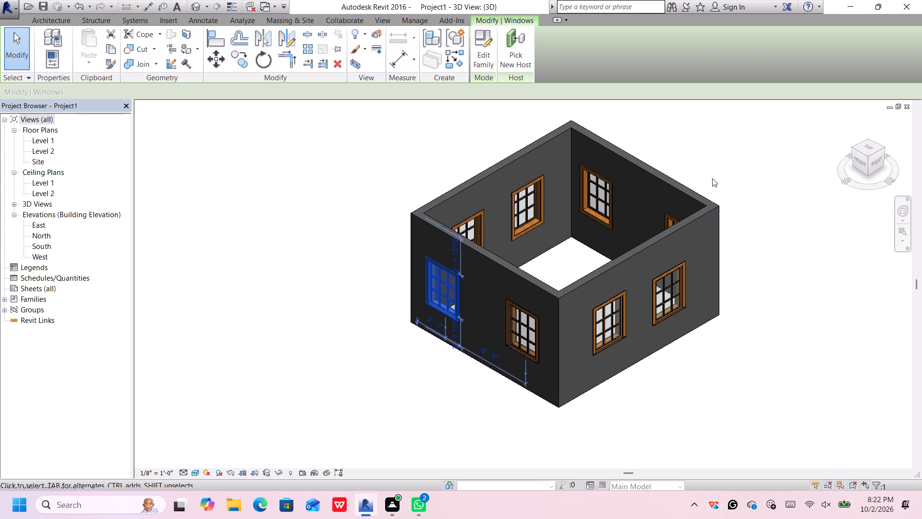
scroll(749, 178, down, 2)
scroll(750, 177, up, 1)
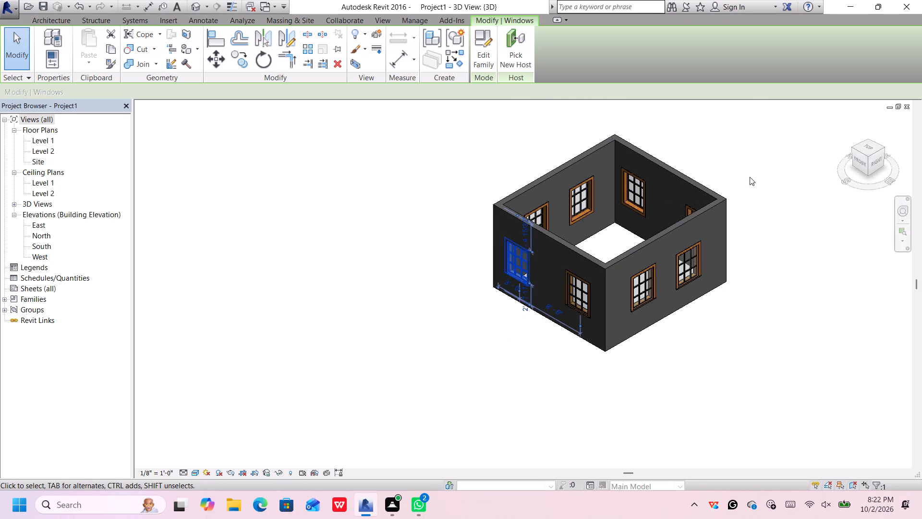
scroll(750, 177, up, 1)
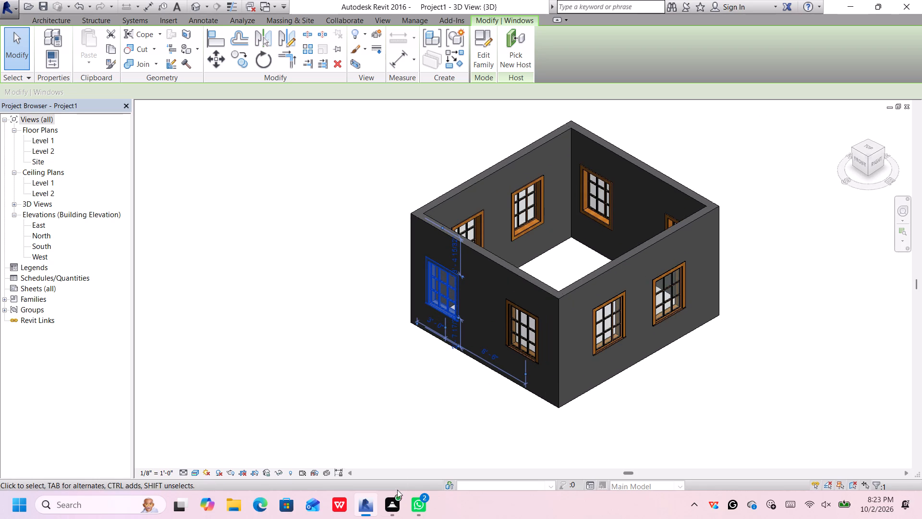
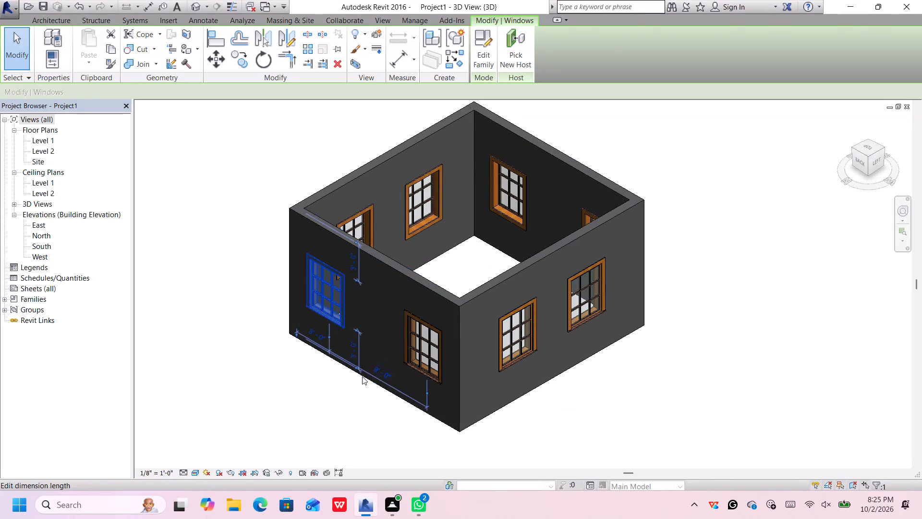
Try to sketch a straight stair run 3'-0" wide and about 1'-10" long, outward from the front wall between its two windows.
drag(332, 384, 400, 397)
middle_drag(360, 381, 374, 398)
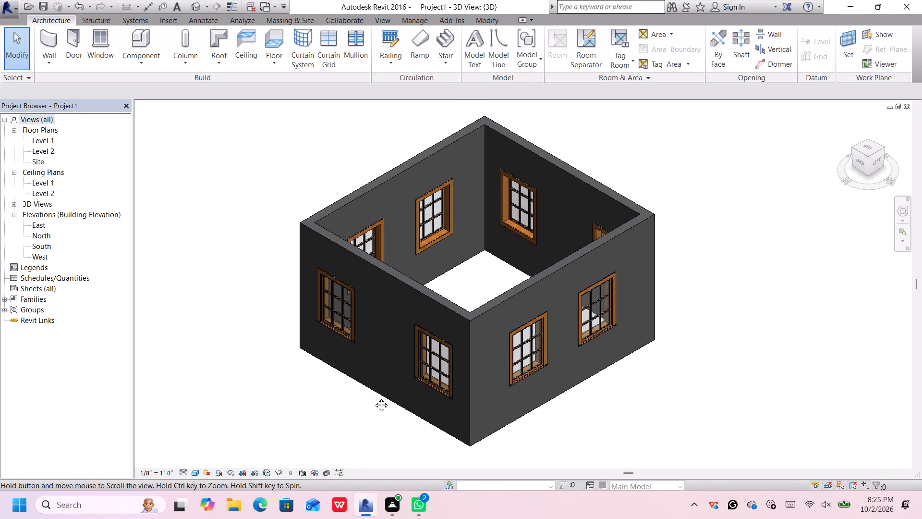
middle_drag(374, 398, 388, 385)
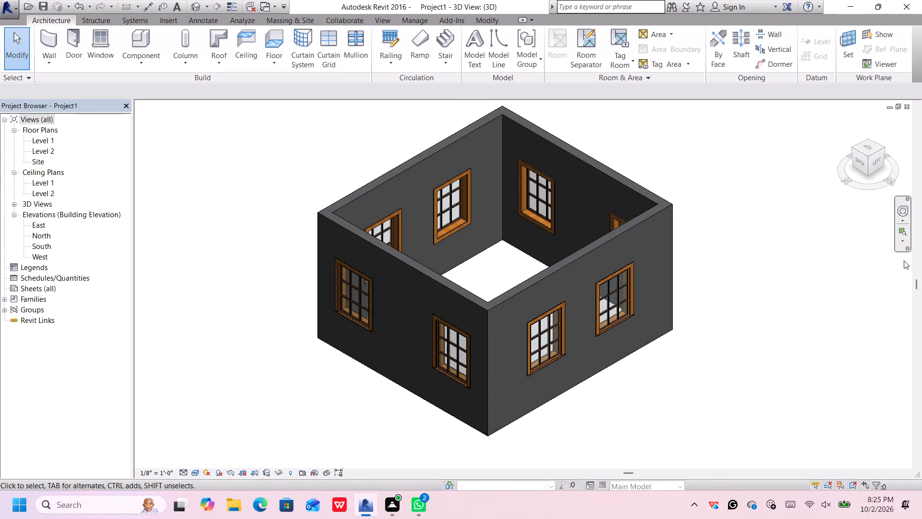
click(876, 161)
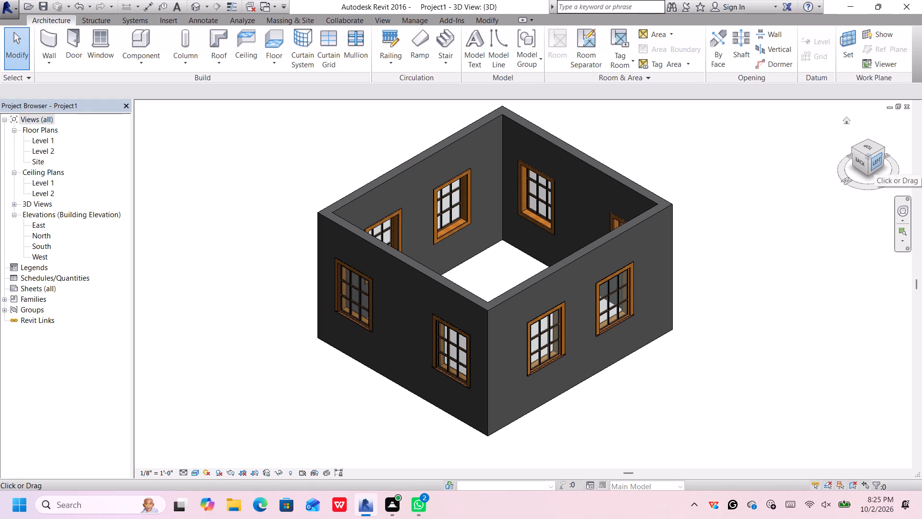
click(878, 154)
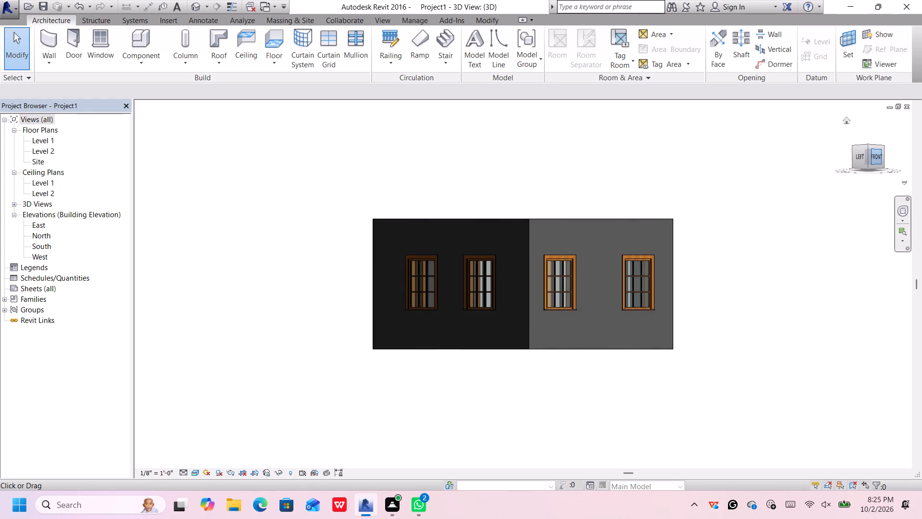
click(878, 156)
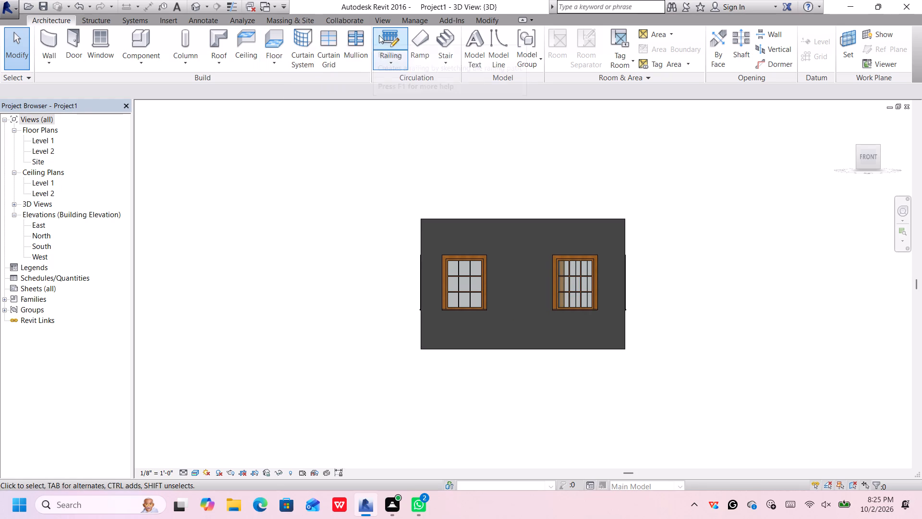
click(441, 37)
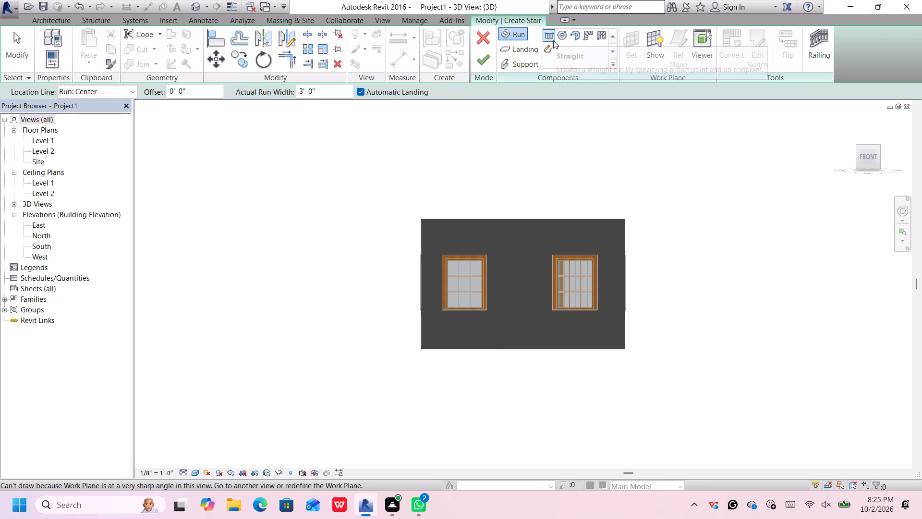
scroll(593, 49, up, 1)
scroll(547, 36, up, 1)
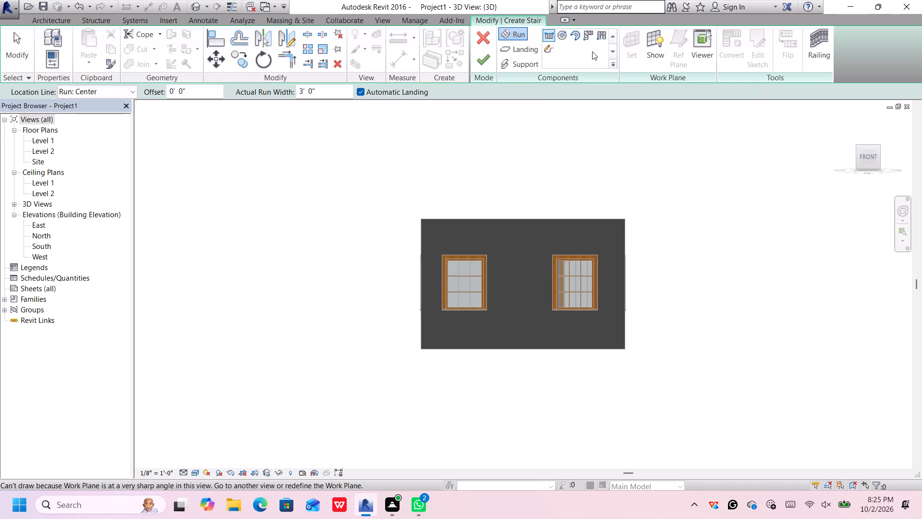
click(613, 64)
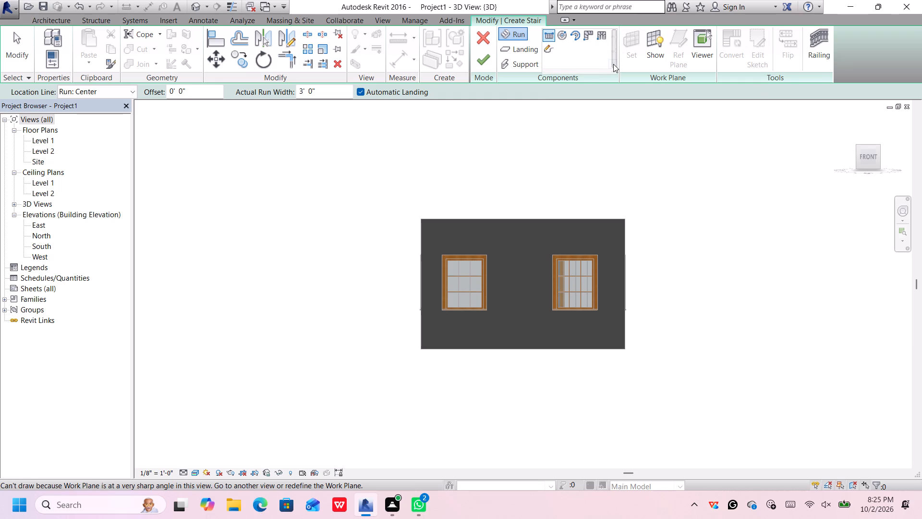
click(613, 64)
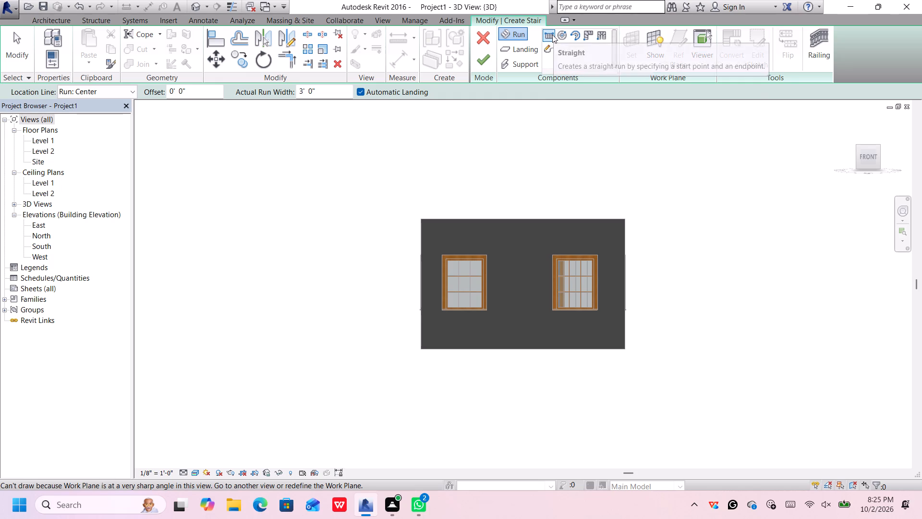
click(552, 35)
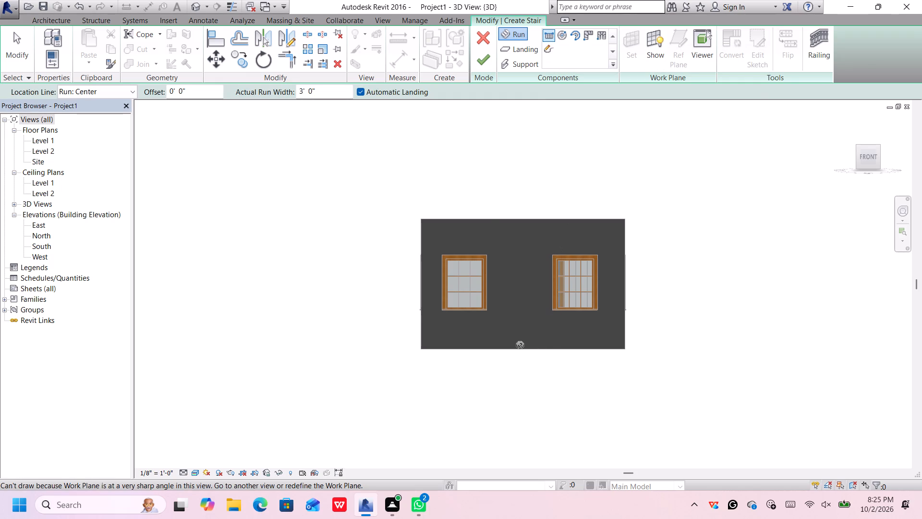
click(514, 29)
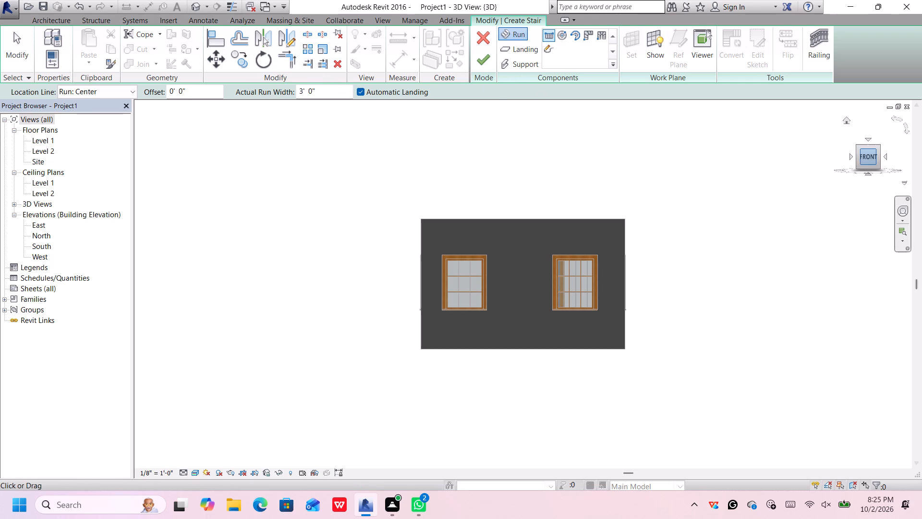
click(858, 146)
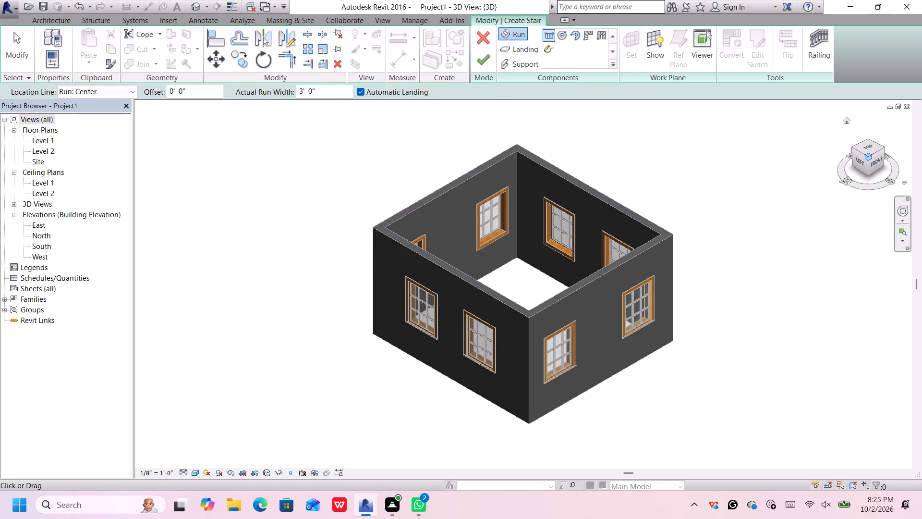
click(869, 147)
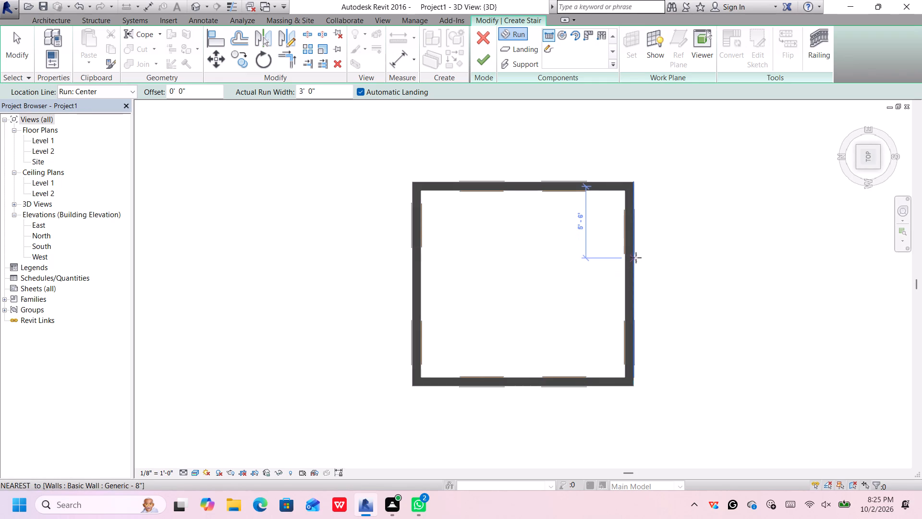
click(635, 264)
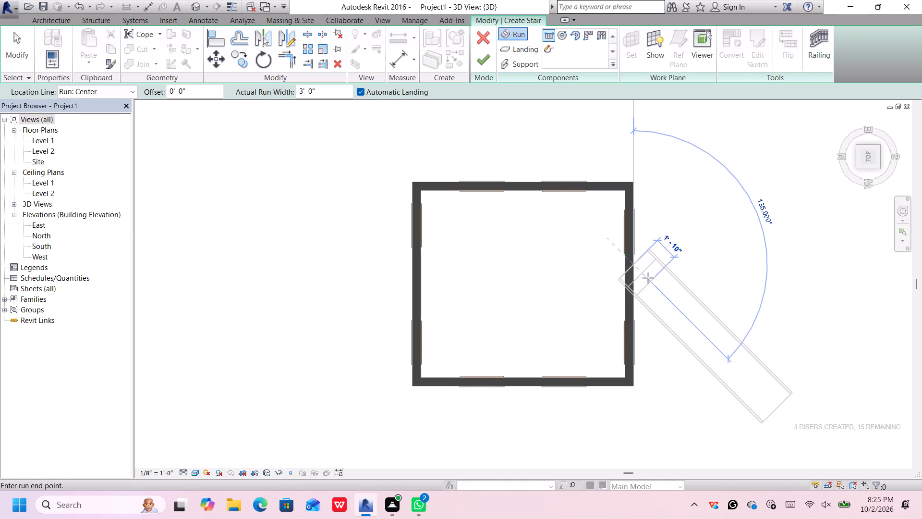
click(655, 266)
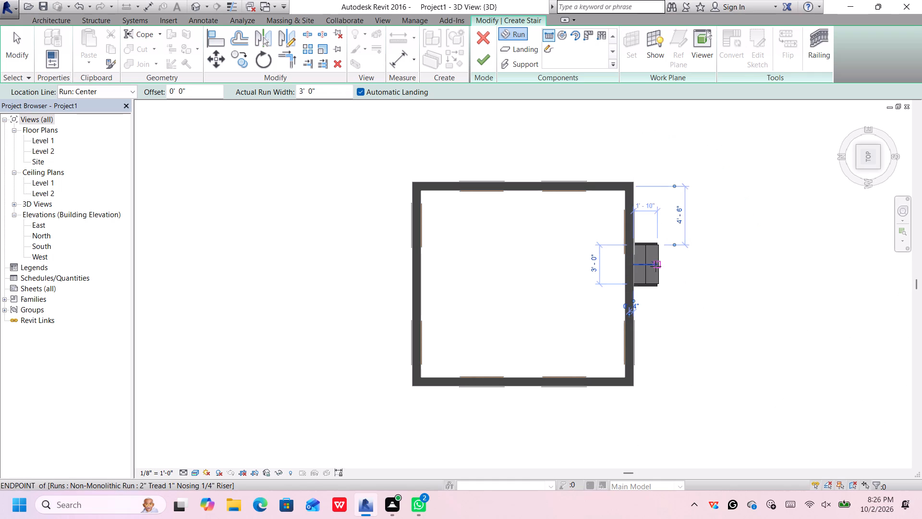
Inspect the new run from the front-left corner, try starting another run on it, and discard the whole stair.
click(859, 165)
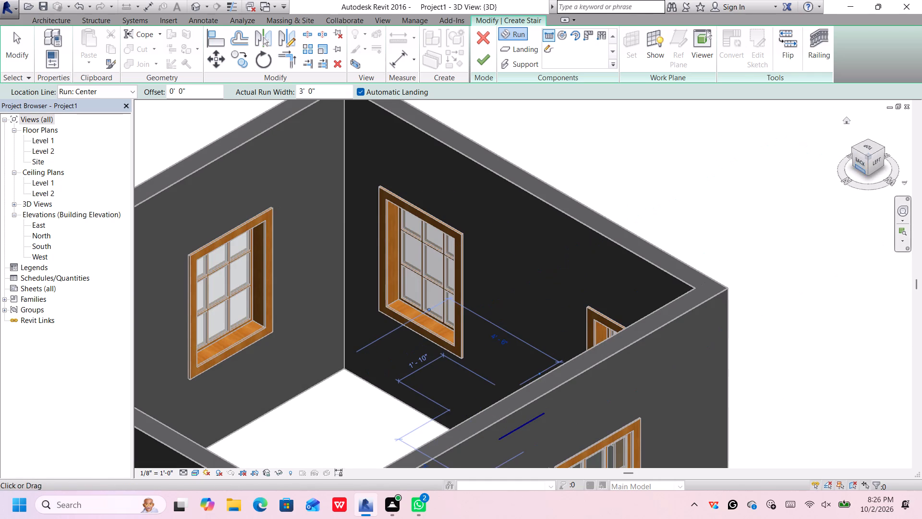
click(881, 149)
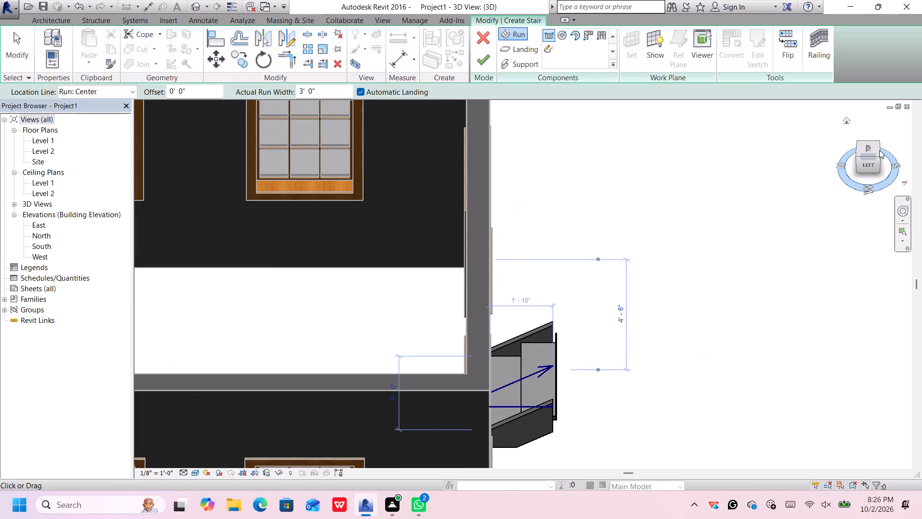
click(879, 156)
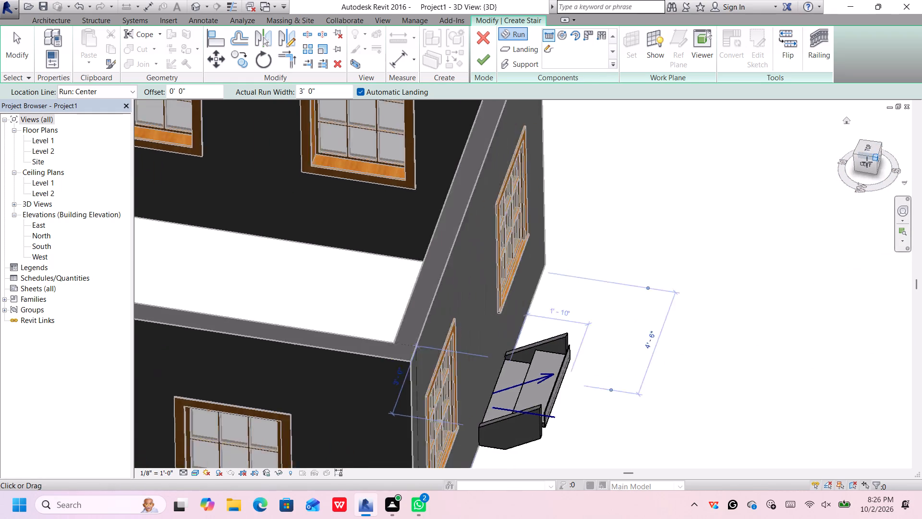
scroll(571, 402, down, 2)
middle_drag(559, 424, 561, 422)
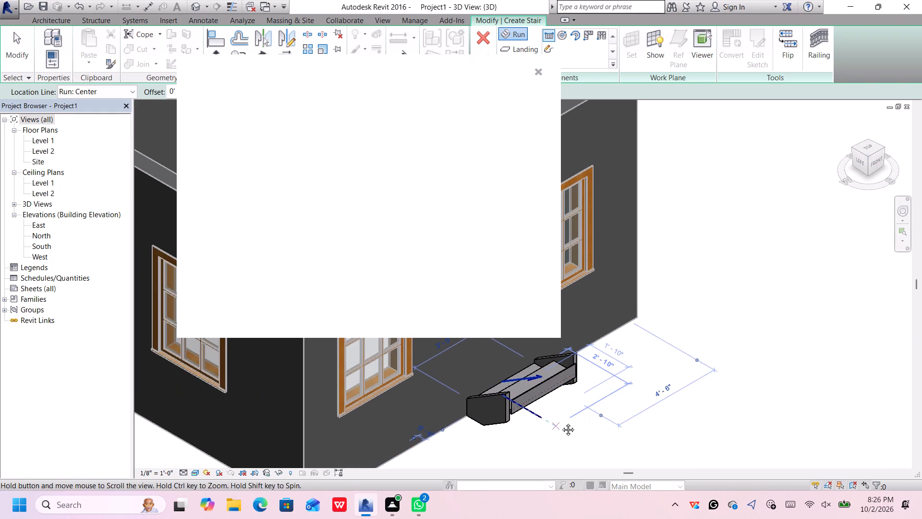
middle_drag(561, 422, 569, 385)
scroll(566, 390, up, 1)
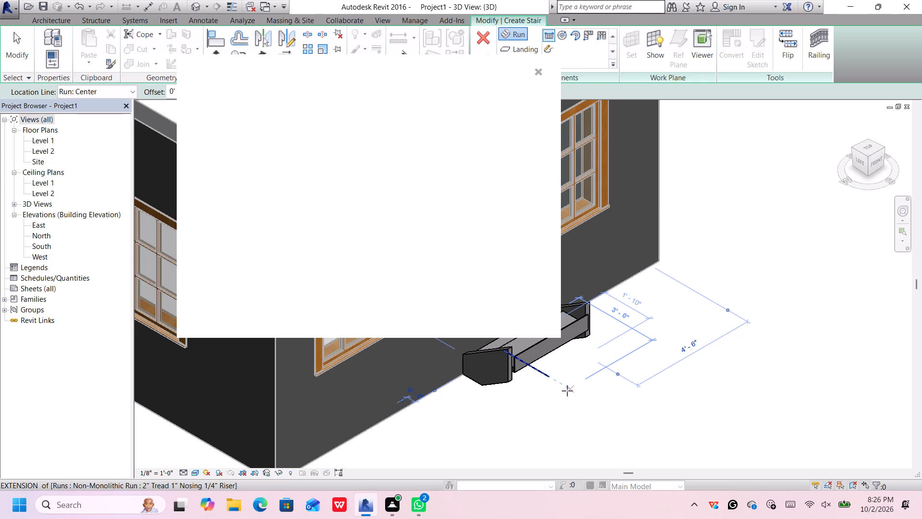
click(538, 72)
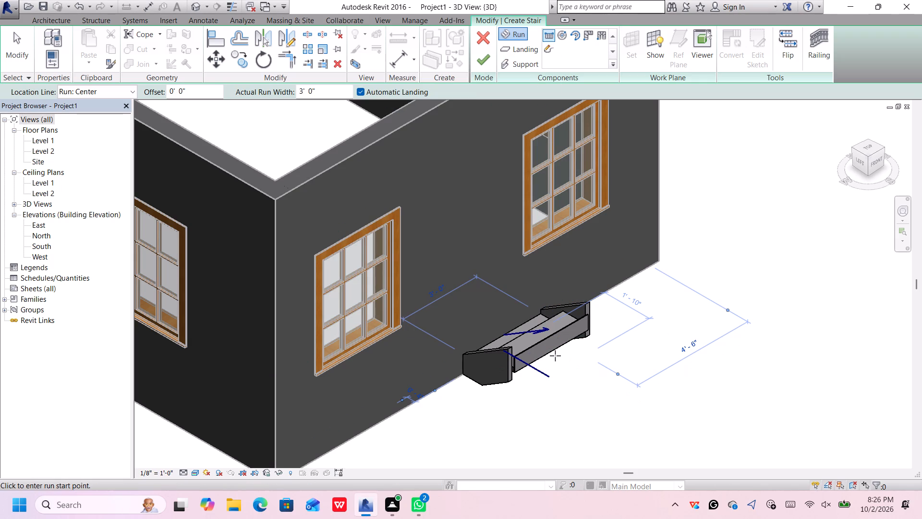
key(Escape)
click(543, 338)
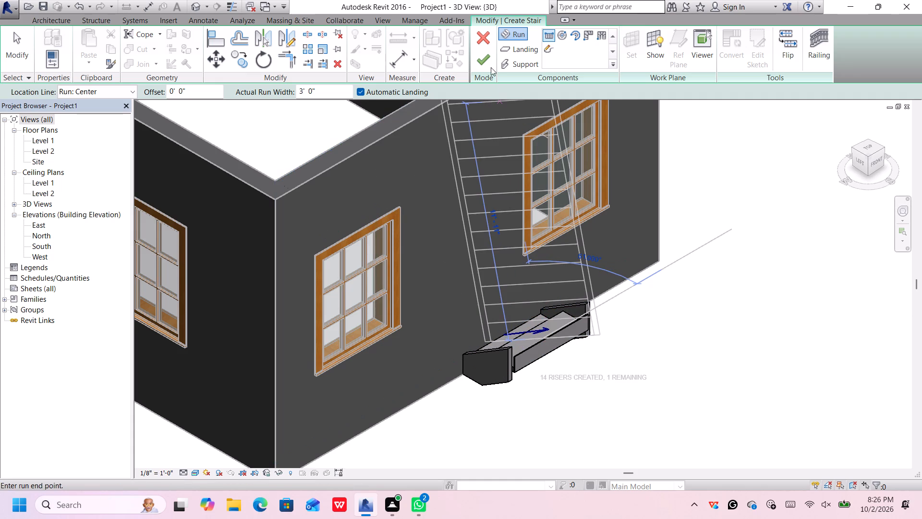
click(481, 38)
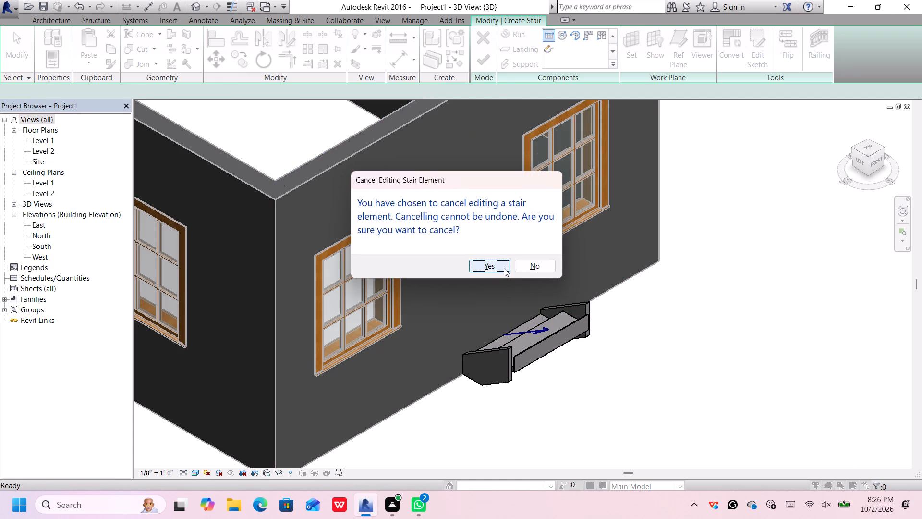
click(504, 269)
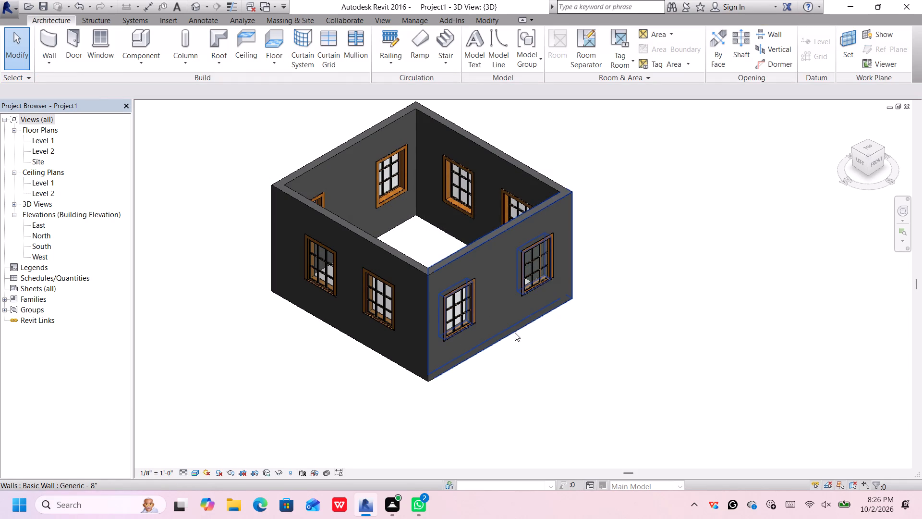
Using Stair by Component, sketch a 3'-0" wide straight run about 3'-8" long, inward from the front wall's base between its windows.
scroll(515, 331, up, 5)
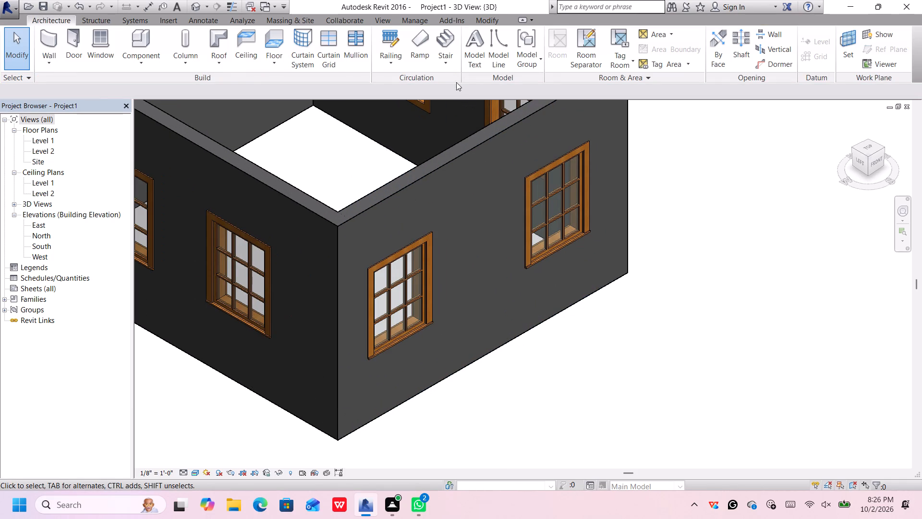
click(444, 62)
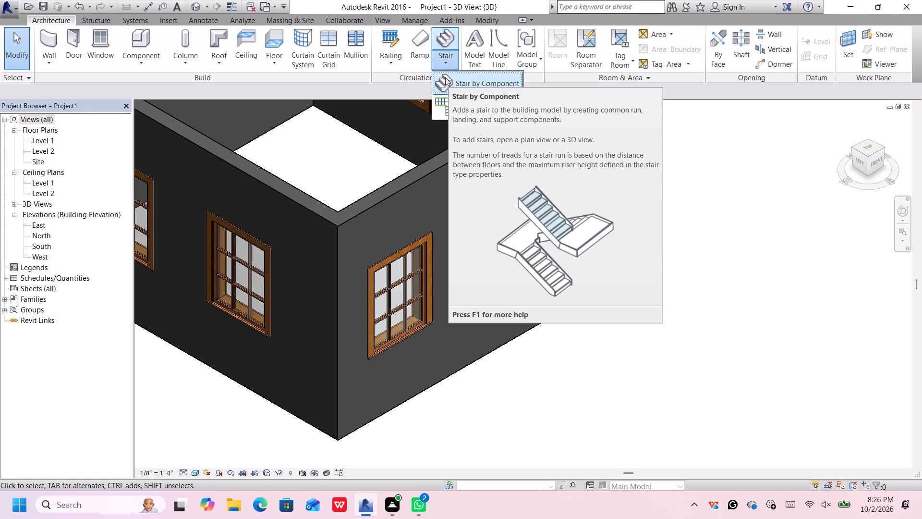
click(445, 77)
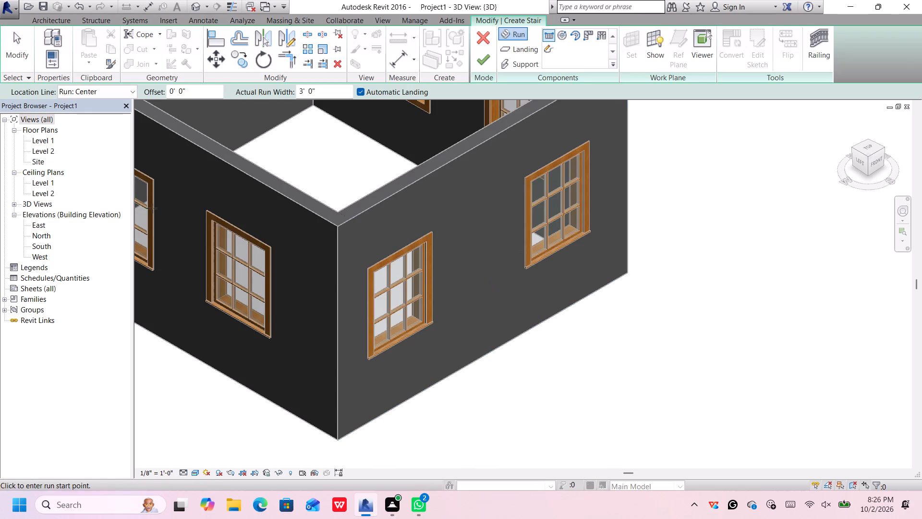
click(37, 141)
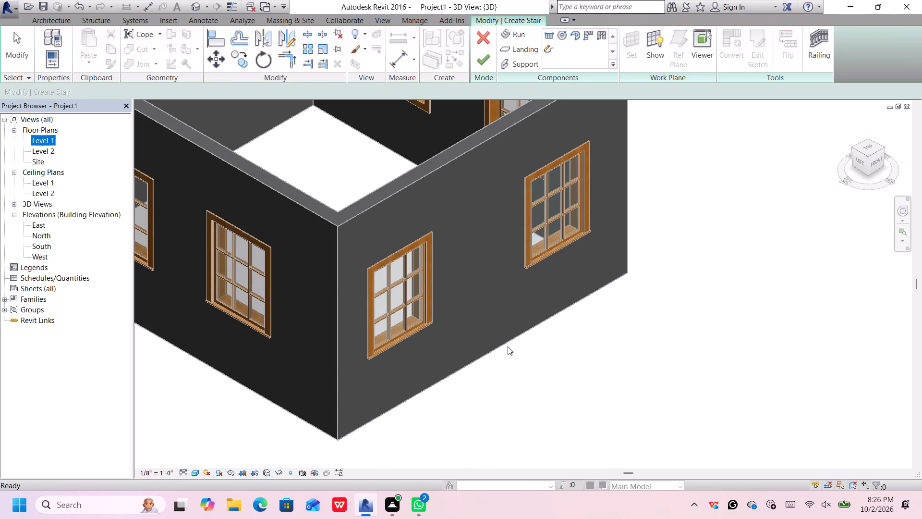
click(509, 345)
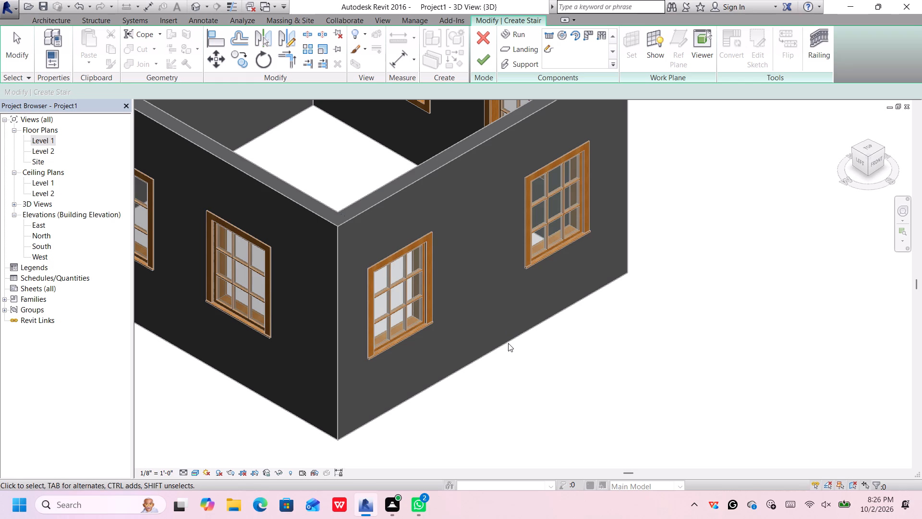
click(549, 34)
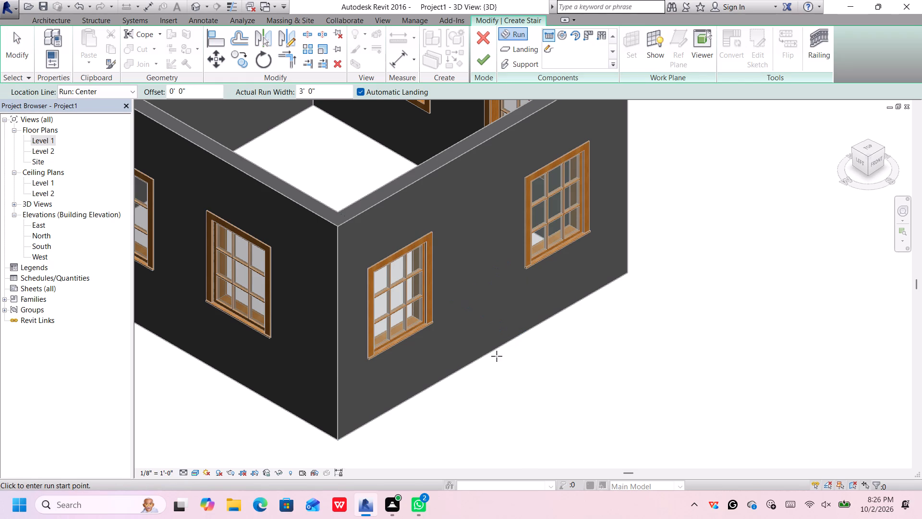
click(474, 362)
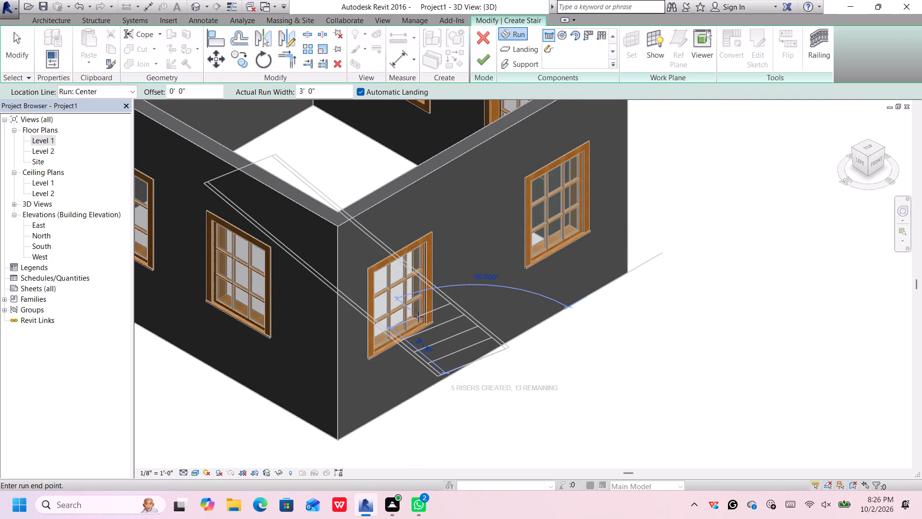
click(405, 326)
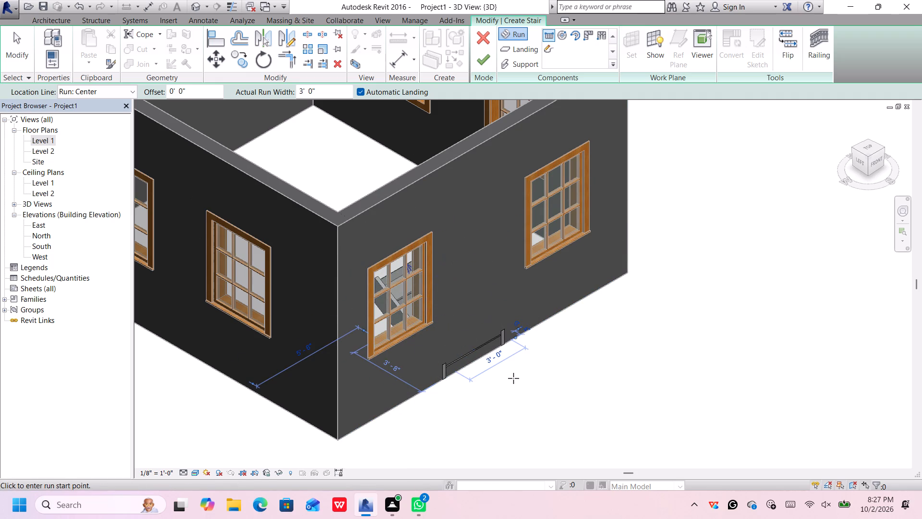
scroll(514, 378, down, 1)
middle_drag(514, 377, 500, 325)
scroll(460, 321, up, 2)
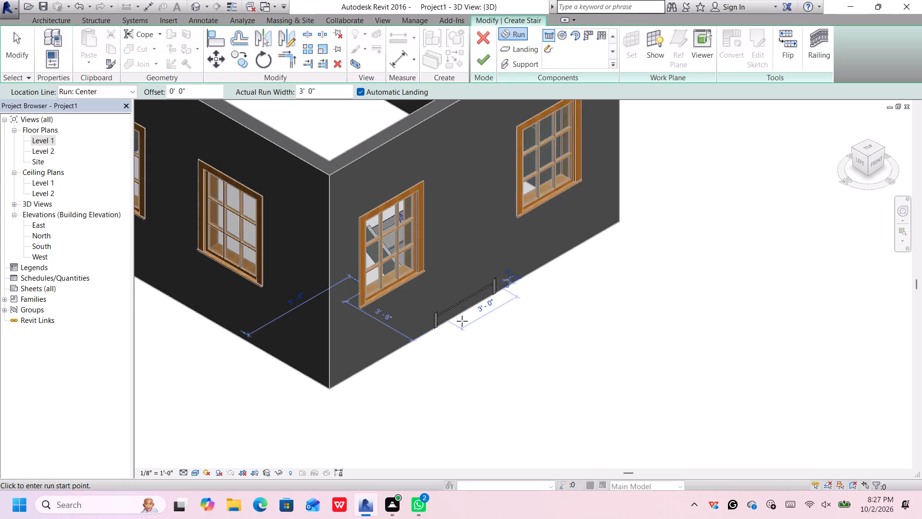
scroll(462, 321, up, 2)
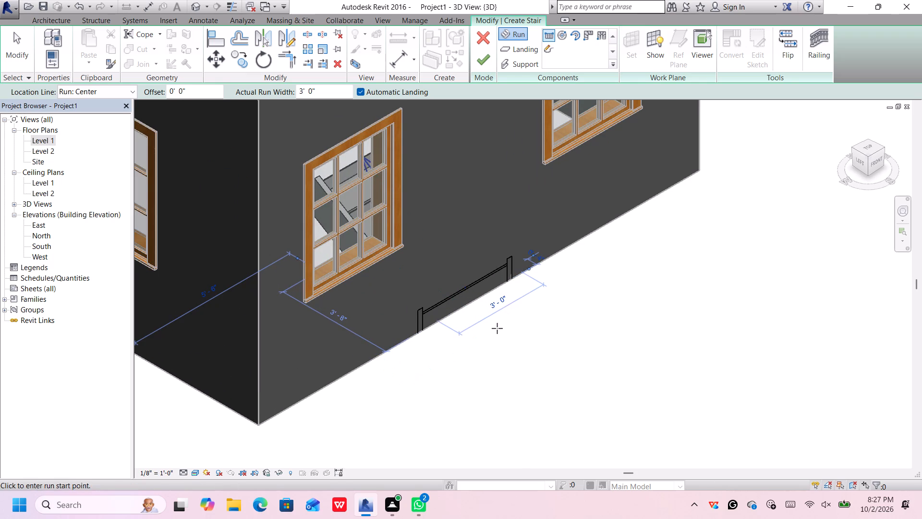
Nudge the new stair run partly out through the front wall and toward the window farther from the left corner.
key(Escape)
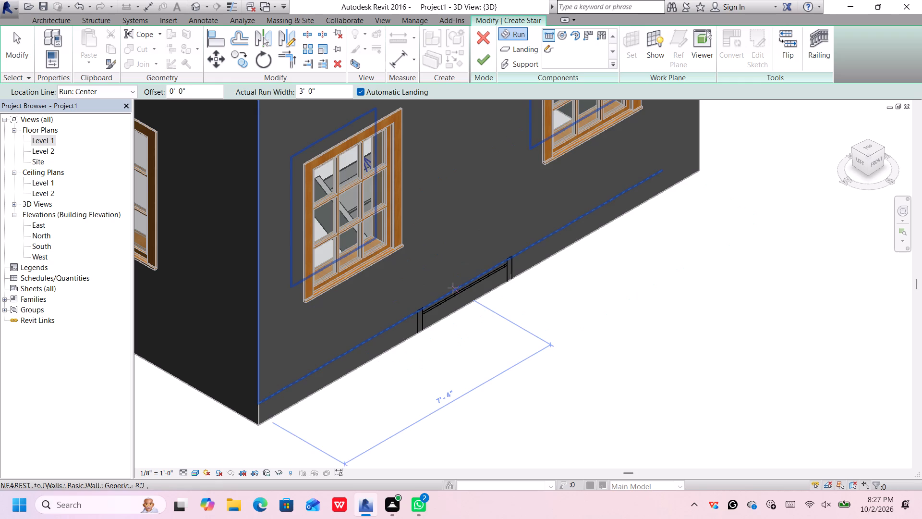
key(Escape)
click(462, 291)
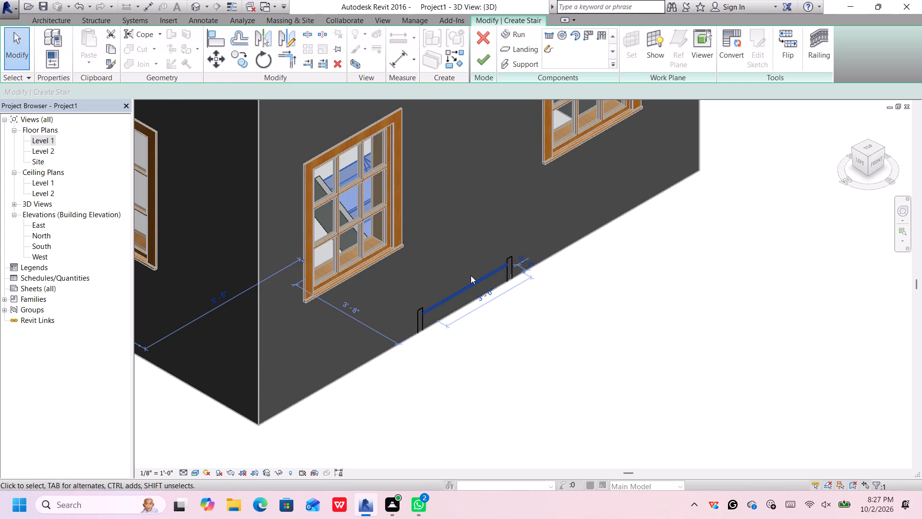
key(Right)
key(Right)
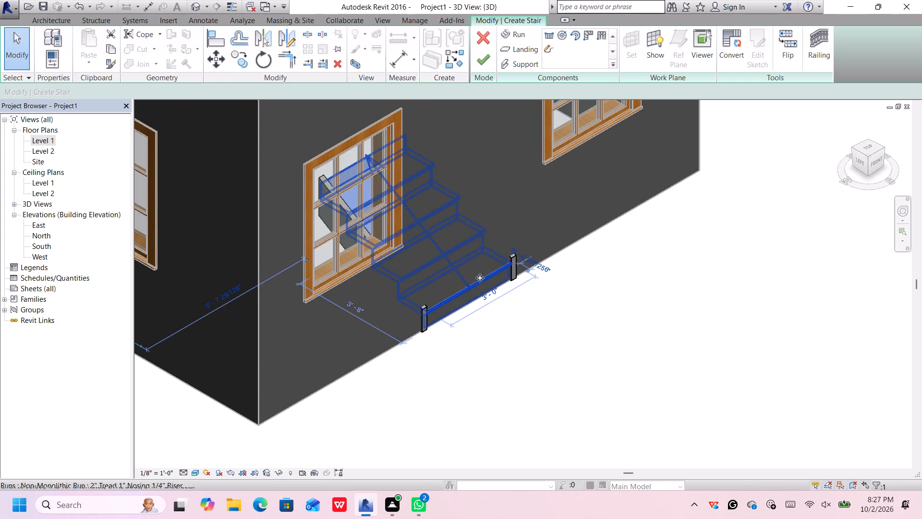
key(Right)
key(Right)
key(Right)
key(Right)
key(Right)
key(Right)
key(Right)
key(Right)
key(Right)
key(Right)
key(Right)
key(Right)
key(Right)
key(Right)
key(Right)
key(Right)
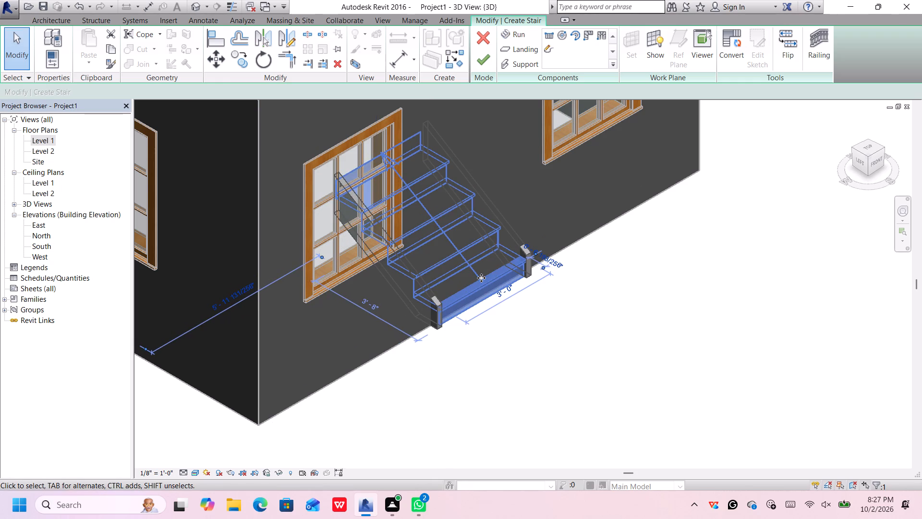
key(Right)
key(Right)
key(Right)
key(Right)
key(Right)
key(Right)
key(Right)
key(Right)
key(Right)
key(Right)
key(Right)
key(Right)
key(Right)
key(Right)
key(Right)
key(Right)
key(Right)
key(Right)
key(Right)
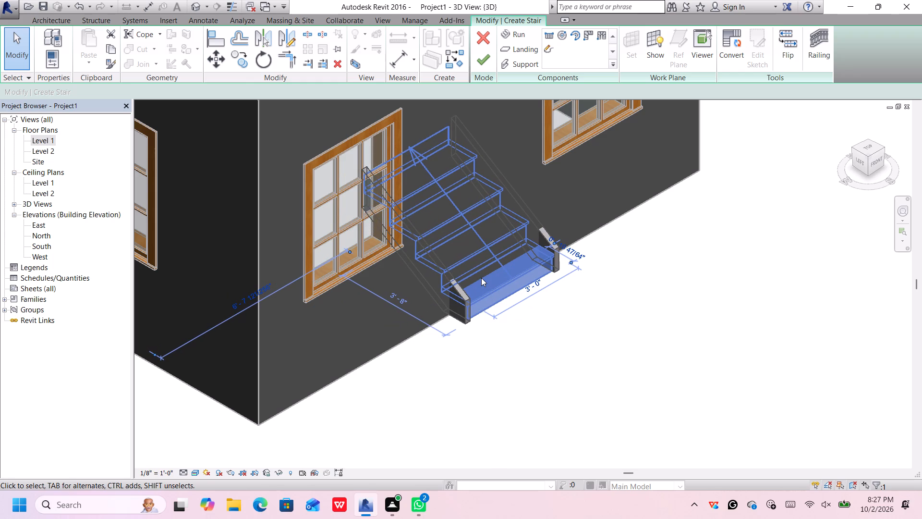
key(Right)
key(Right)
key(Right)
key(Right)
key(Right)
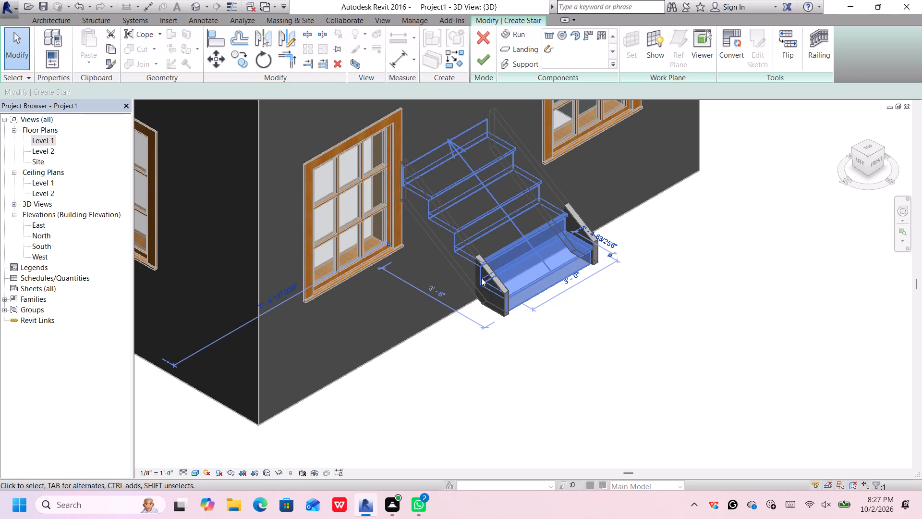
key(Right)
key(Right)
key(Right)
key(Right)
key(Down)
key(Down)
key(Down)
key(Down)
key(Down)
key(Down)
key(Down)
key(Down)
key(Down)
key(Down)
key(Down)
key(Down)
key(Down)
key(Down)
key(Down)
key(Down)
key(Down)
key(Down)
key(Down)
key(Down)
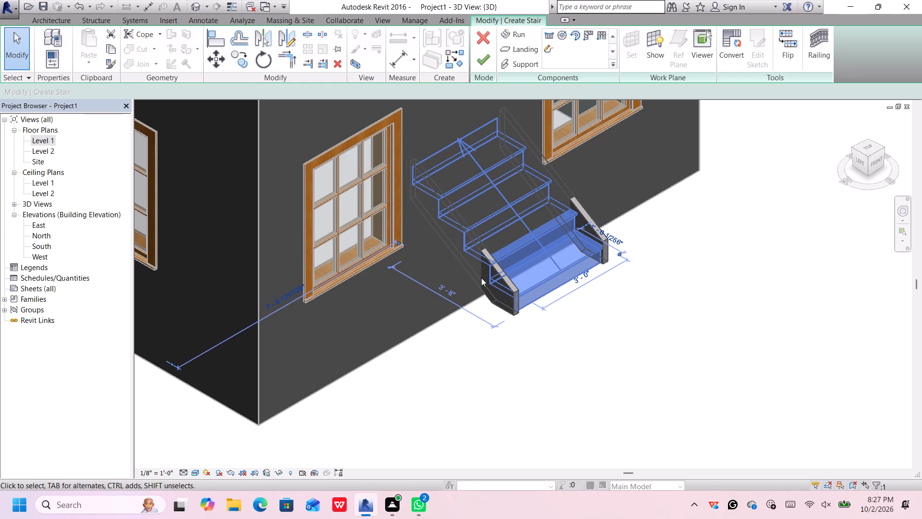
key(Down)
key(Down)
key(Down)
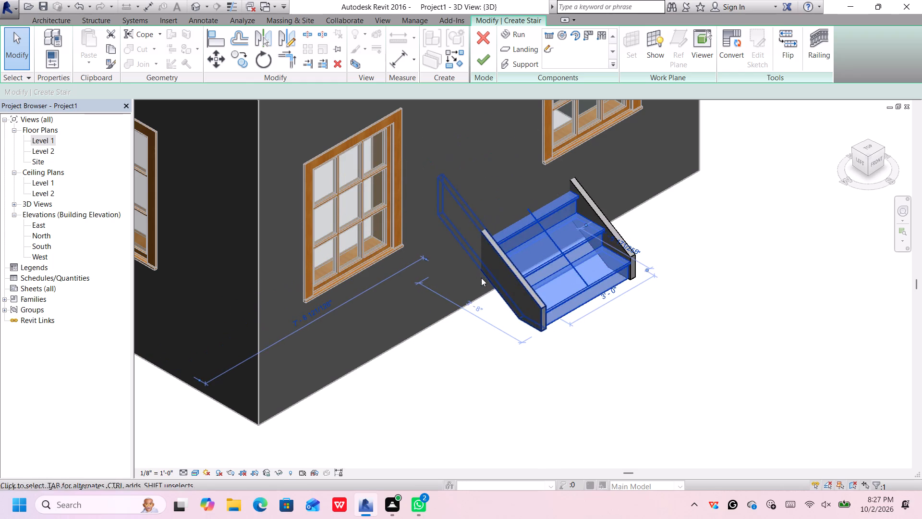
key(Down)
key(Down)
key(Down)
key(Down)
key(Down)
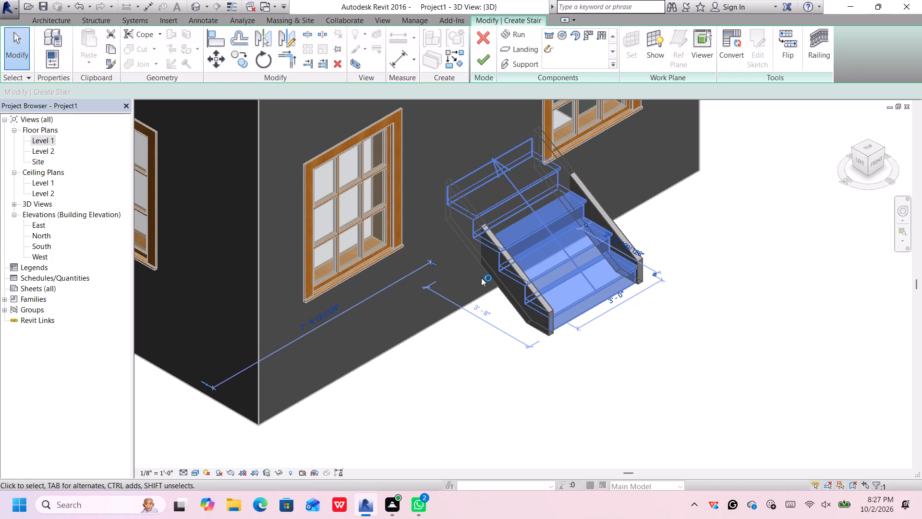
key(Down)
key(Down)
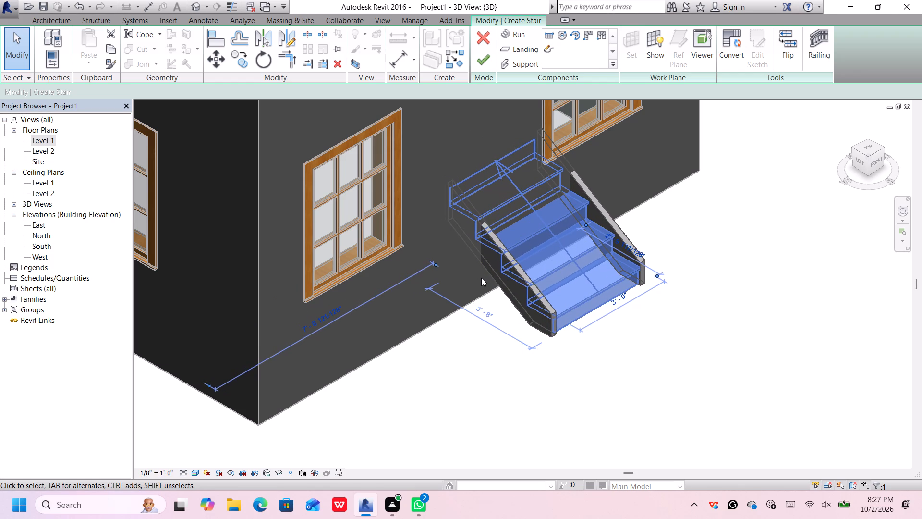
key(Down)
Nudge the stair run slightly back toward the left corner and farther outward until its whole flight stands outside the front wall.
key(Left)
key(Left)
key(Left)
key(Left)
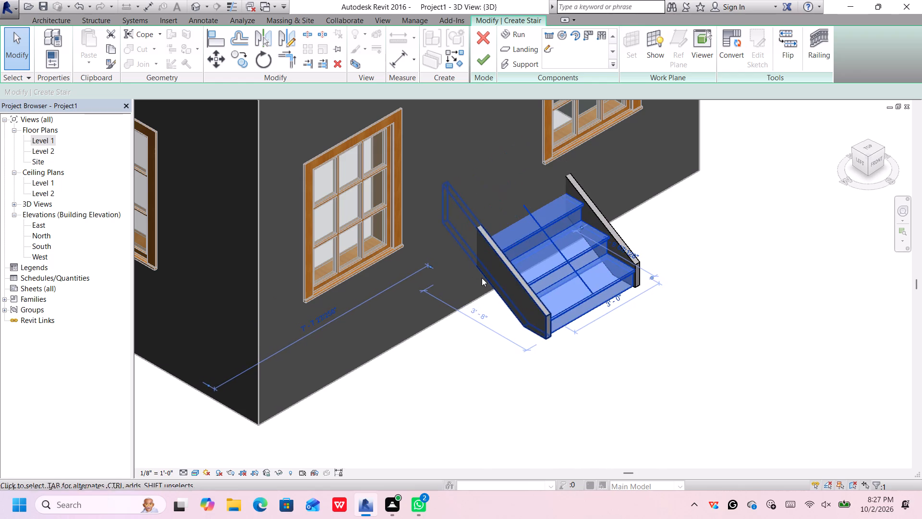
key(Left)
key(Left)
key(Left)
key(Left)
key(Left)
key(Left)
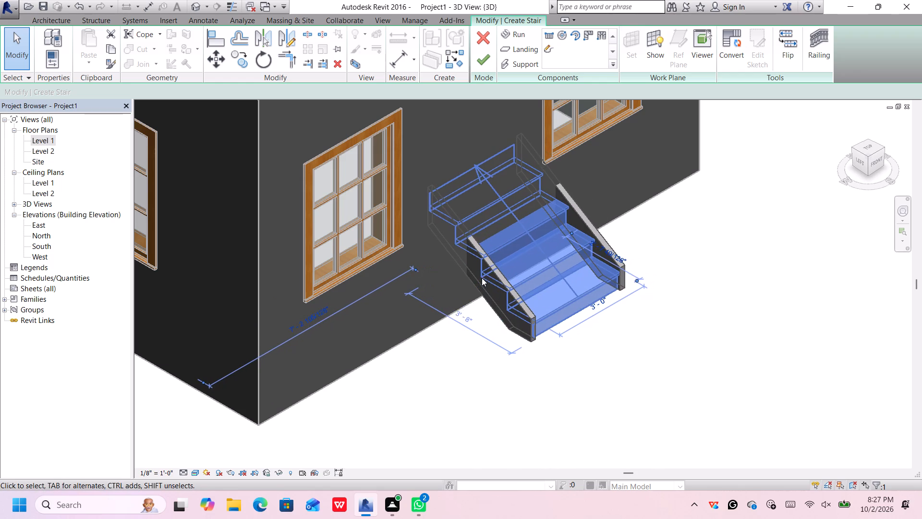
key(Left)
key(Left)
key(Left)
key(Left)
key(Left)
key(Left)
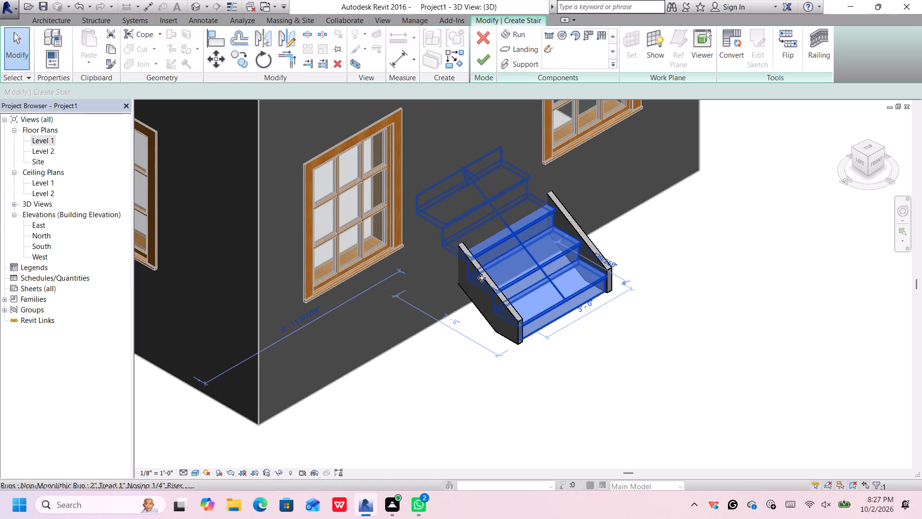
key(Left)
key(Down)
key(Down)
key(Down)
key(Down)
key(Down)
key(Down)
key(Down)
key(Down)
key(Down)
key(Down)
key(Down)
key(Down)
key(Down)
key(Down)
key(Down)
key(Down)
key(Down)
key(Down)
key(Down)
key(Down)
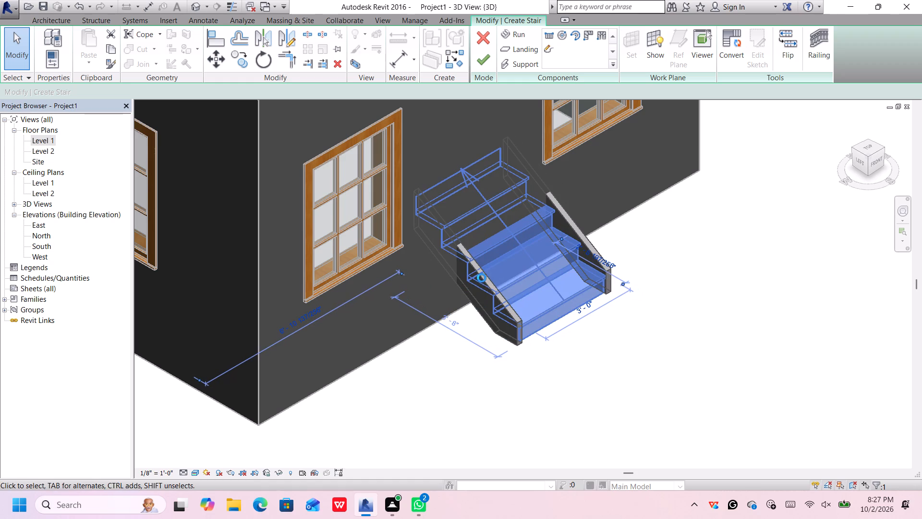
key(Down)
key(Down)
key(Down)
key(Down)
key(Down)
key(Down)
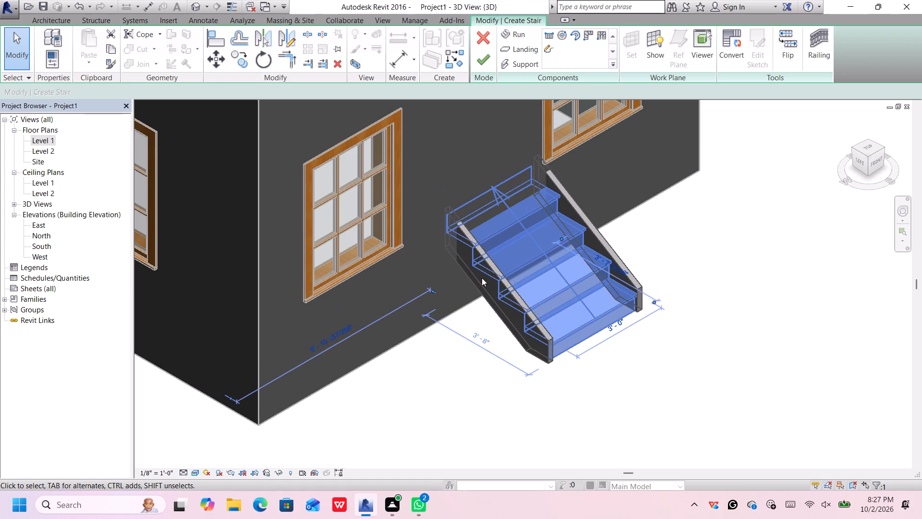
key(Down)
key(Down)
key(Down)
key(Down)
key(Down)
key(Down)
key(Down)
key(Down)
key(Down)
key(Down)
key(Down)
key(Down)
key(Down)
key(Down)
key(Down)
key(Down)
key(Down)
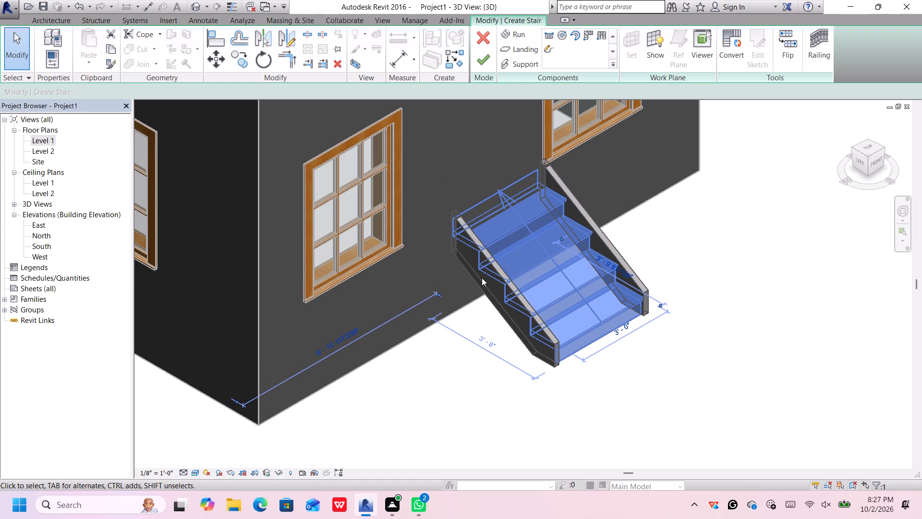
key(Down)
key(Down)
key(Down)
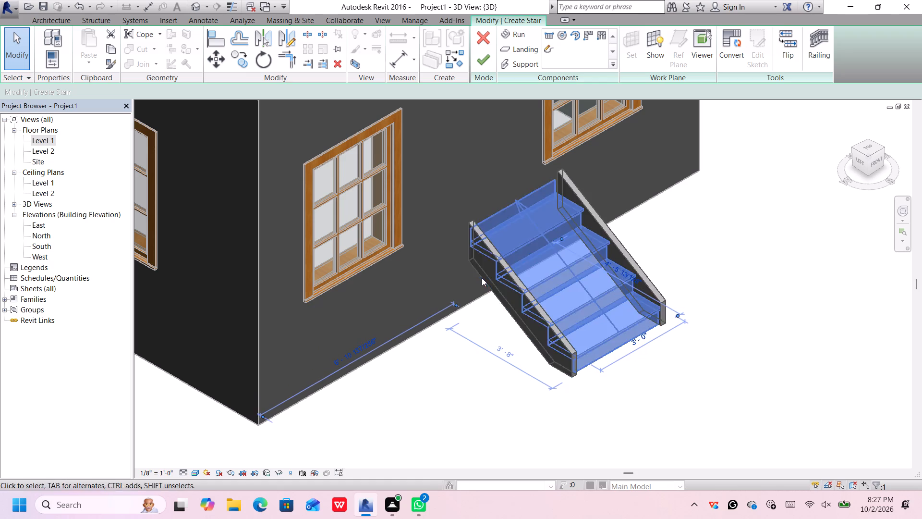
key(Down)
key(Up)
key(Up)
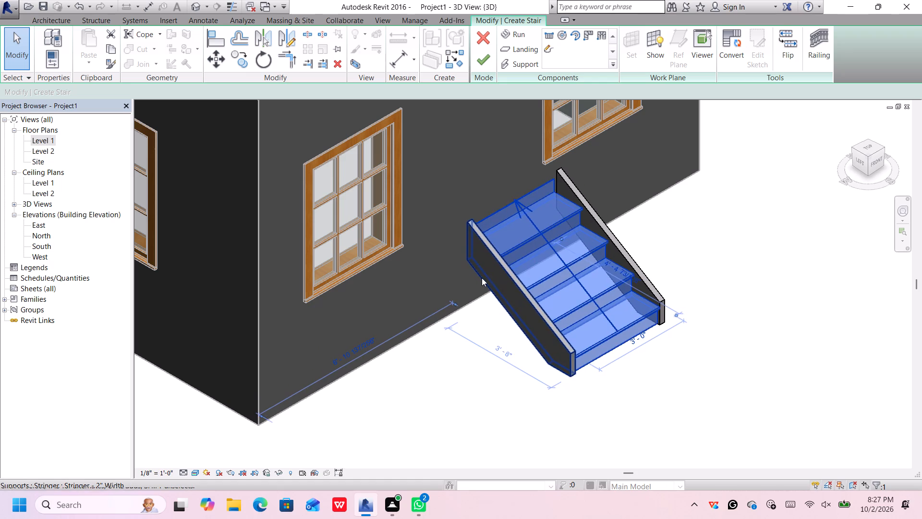
key(Up)
key(Up)
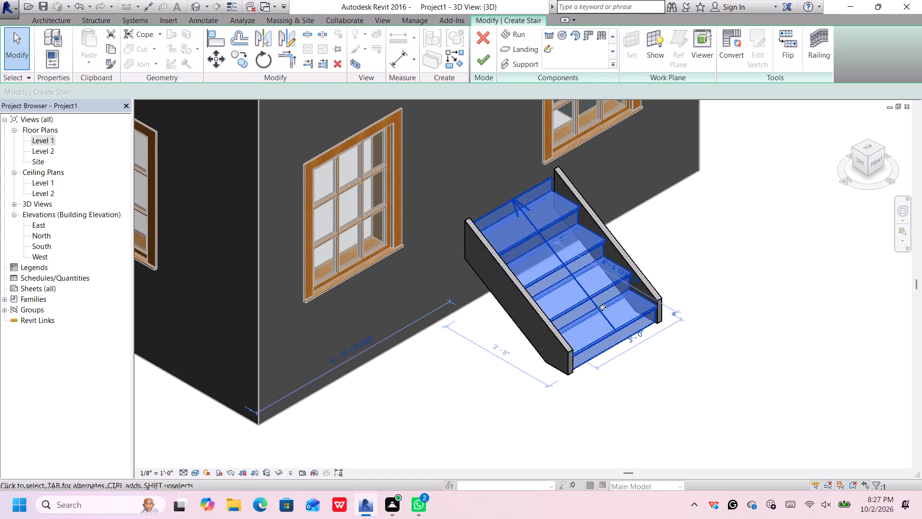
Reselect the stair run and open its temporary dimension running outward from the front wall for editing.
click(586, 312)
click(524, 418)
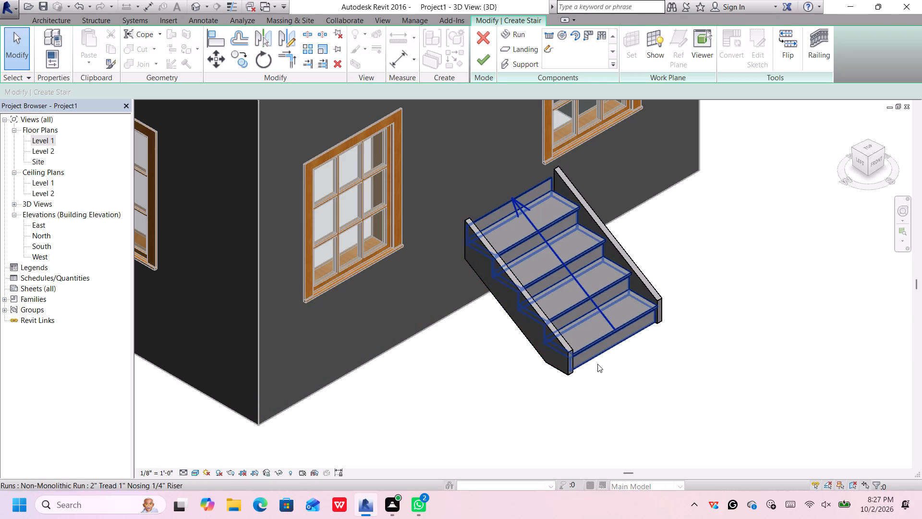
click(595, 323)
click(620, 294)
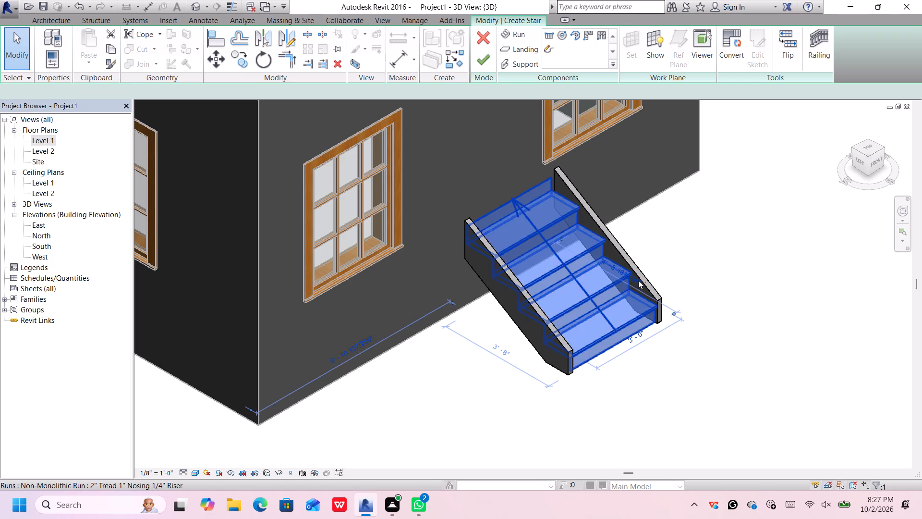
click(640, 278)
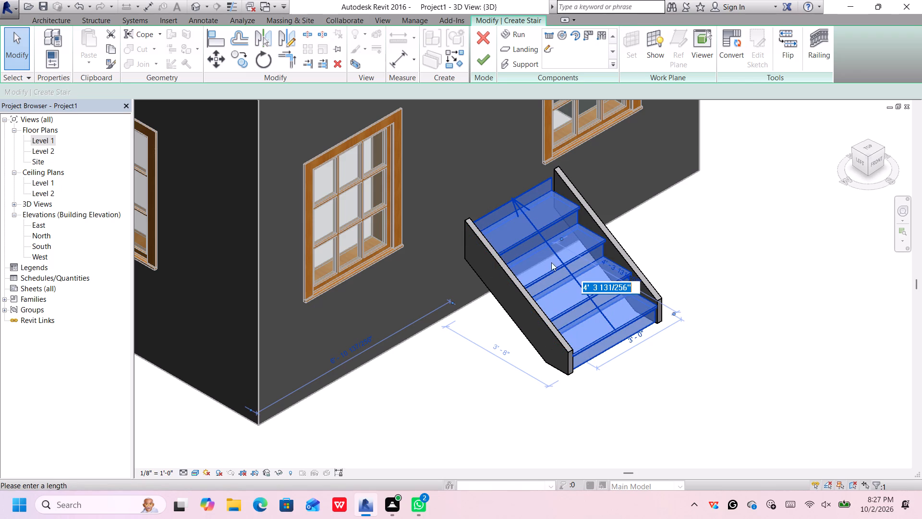
Shift the stair run slightly farther outward from the front wall, between the two windows.
drag(513, 201, 540, 239)
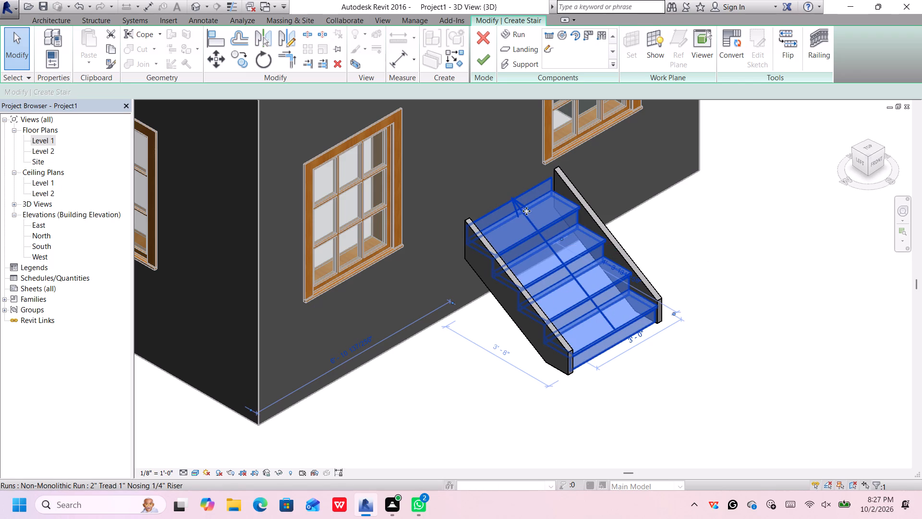
drag(519, 204, 532, 227)
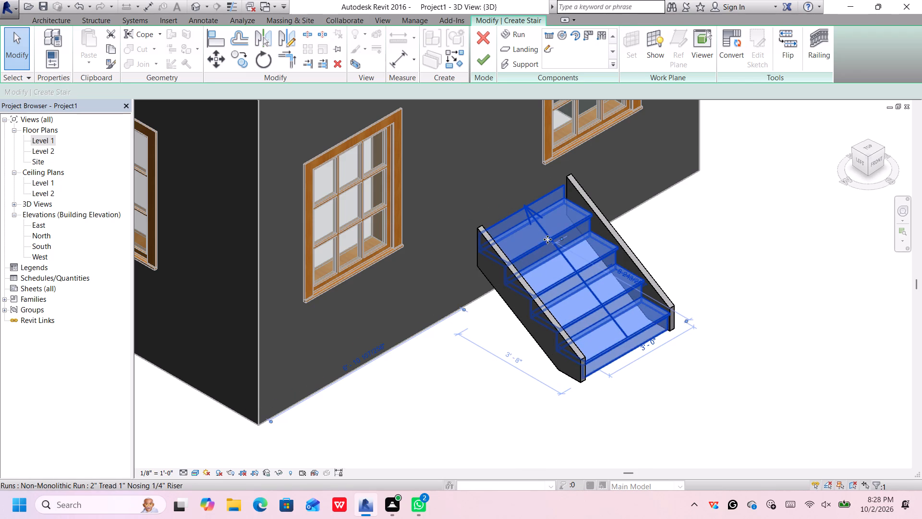
click(546, 233)
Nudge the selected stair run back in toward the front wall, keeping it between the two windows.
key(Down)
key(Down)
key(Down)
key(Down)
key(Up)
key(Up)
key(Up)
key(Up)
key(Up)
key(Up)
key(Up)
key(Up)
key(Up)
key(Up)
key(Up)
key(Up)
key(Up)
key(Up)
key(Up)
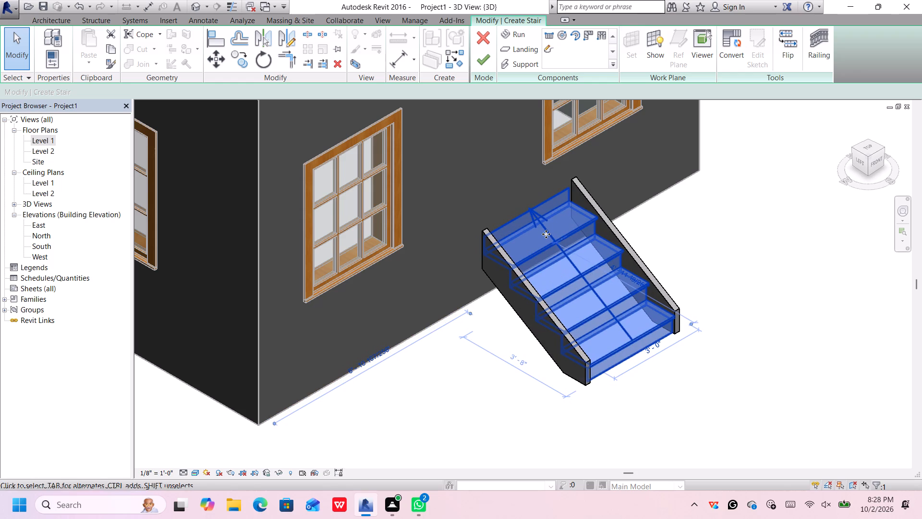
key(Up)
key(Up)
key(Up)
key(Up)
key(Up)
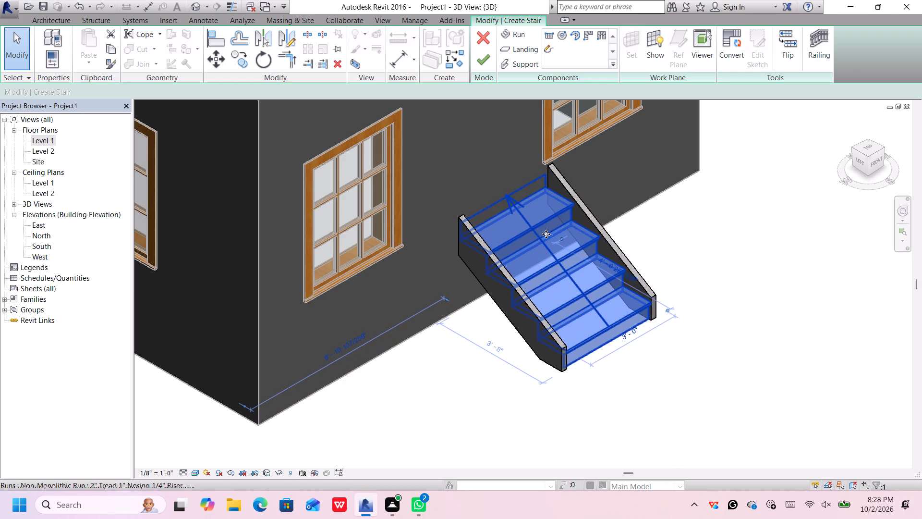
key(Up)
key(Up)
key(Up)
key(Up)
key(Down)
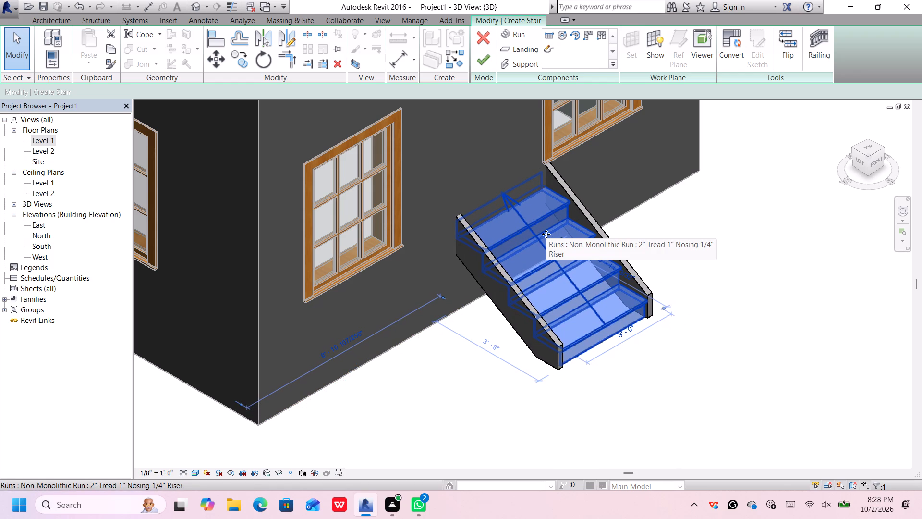
Delete the selected stair run outside the front wall.
key(Delete)
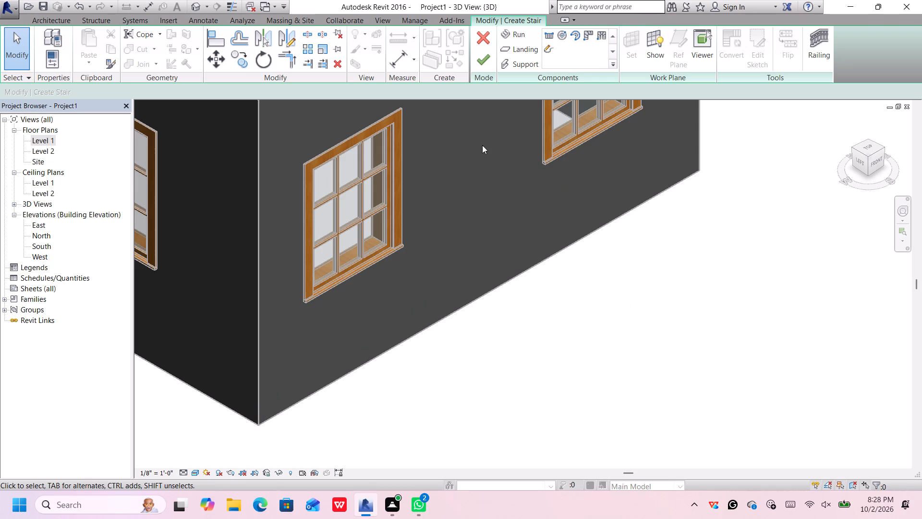
Dismiss the Autodesk Genuine notification card.
scroll(274, 56, up, 1)
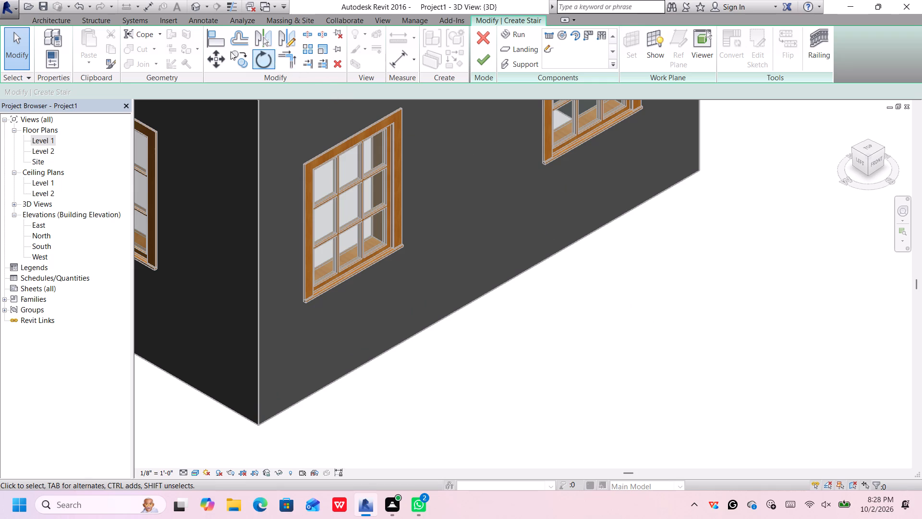
scroll(218, 51, up, 1)
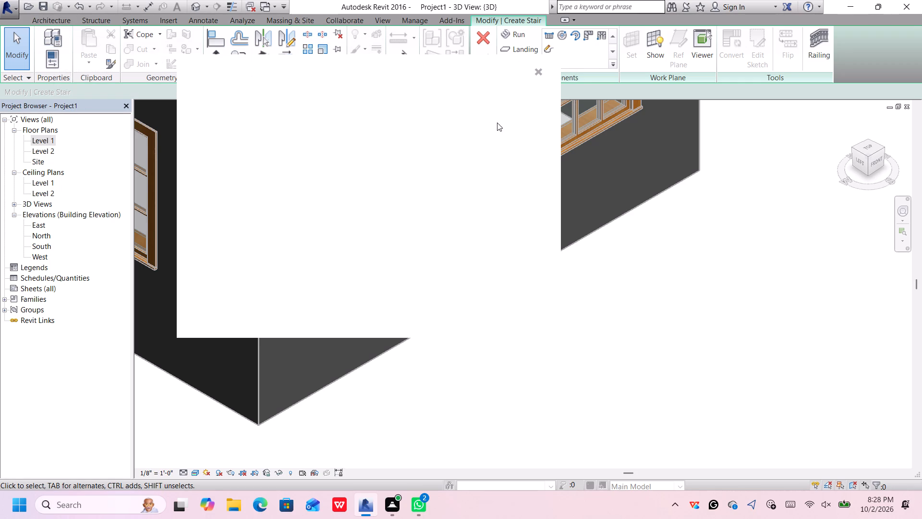
click(539, 74)
click(540, 72)
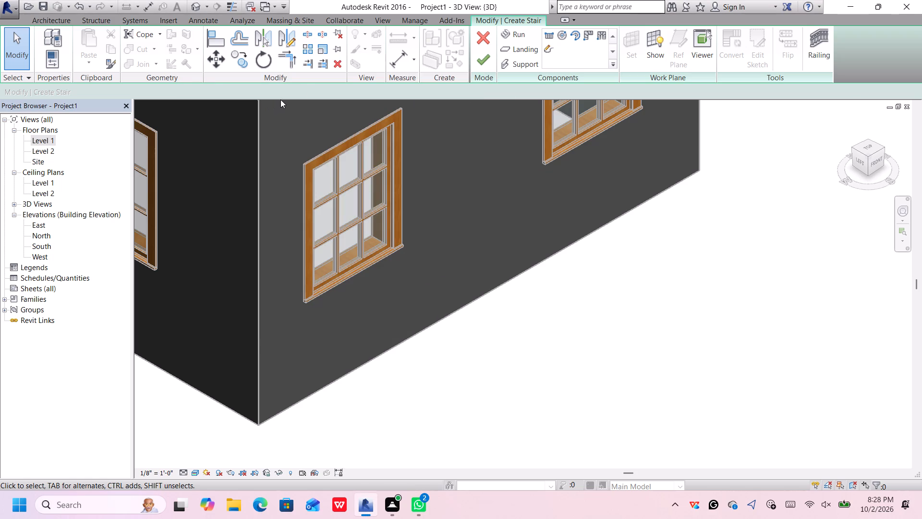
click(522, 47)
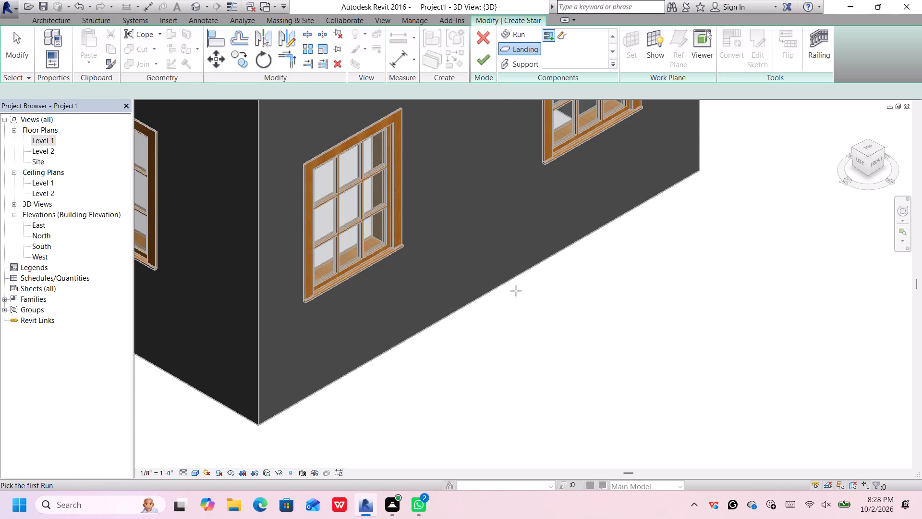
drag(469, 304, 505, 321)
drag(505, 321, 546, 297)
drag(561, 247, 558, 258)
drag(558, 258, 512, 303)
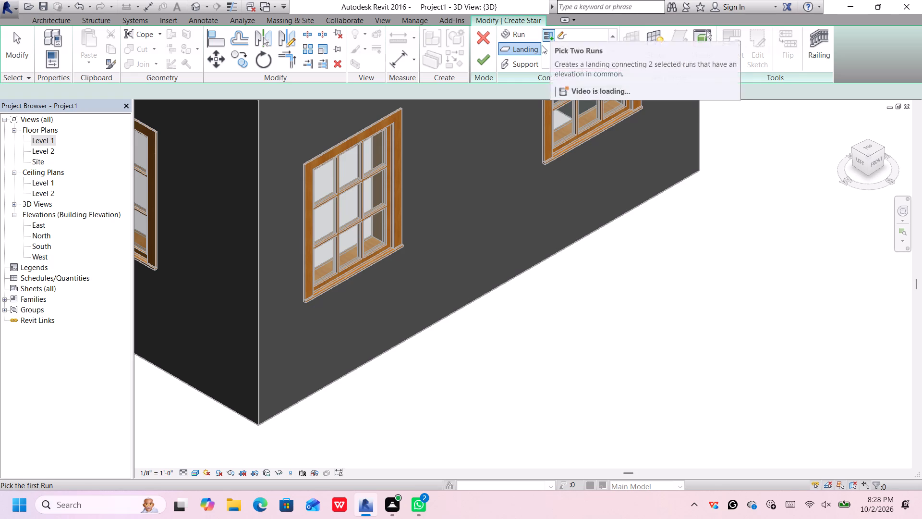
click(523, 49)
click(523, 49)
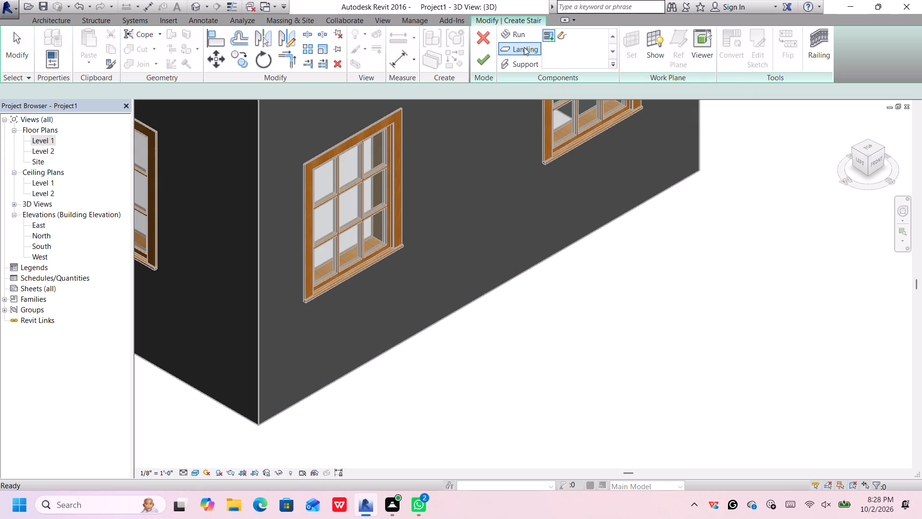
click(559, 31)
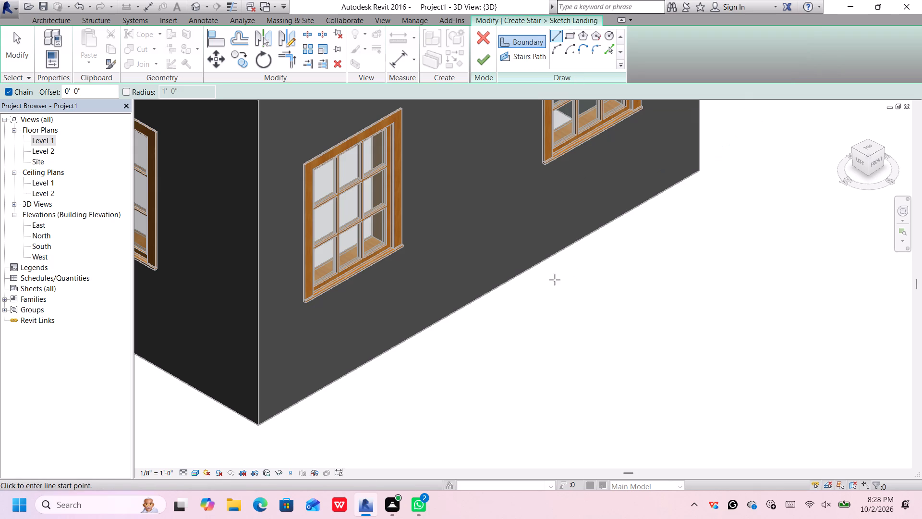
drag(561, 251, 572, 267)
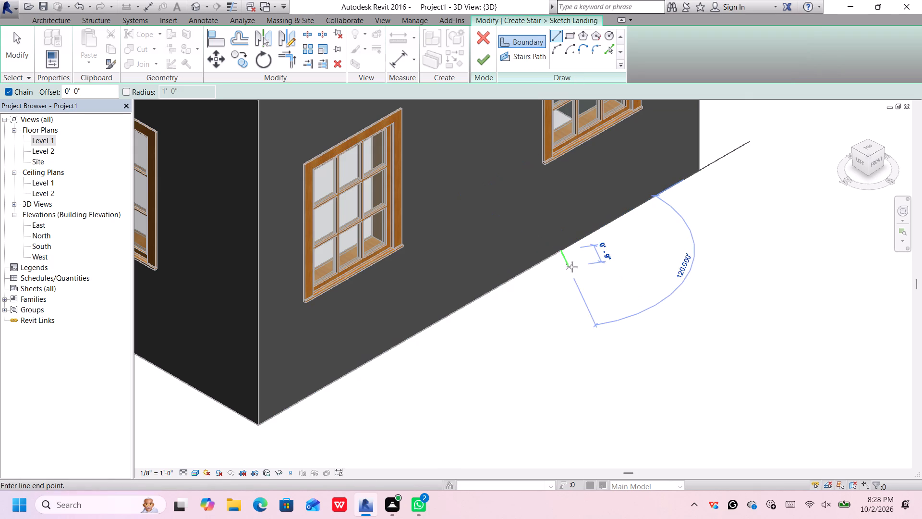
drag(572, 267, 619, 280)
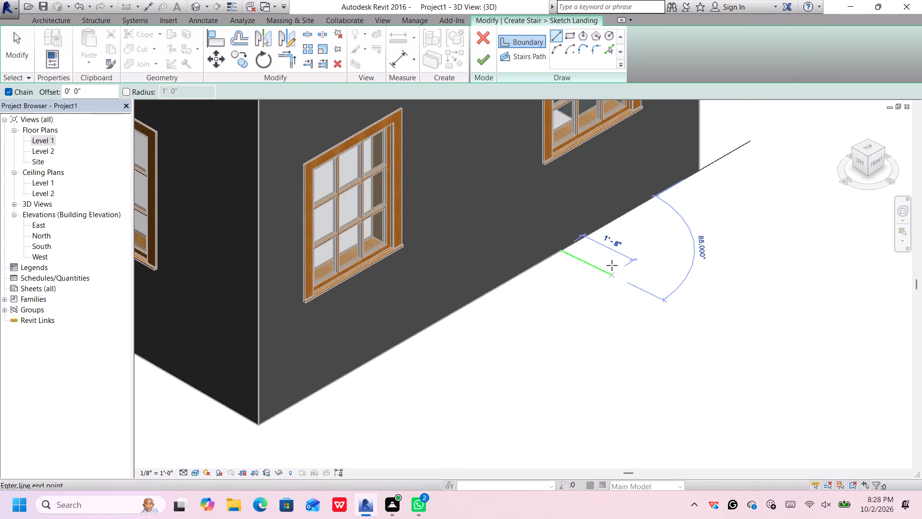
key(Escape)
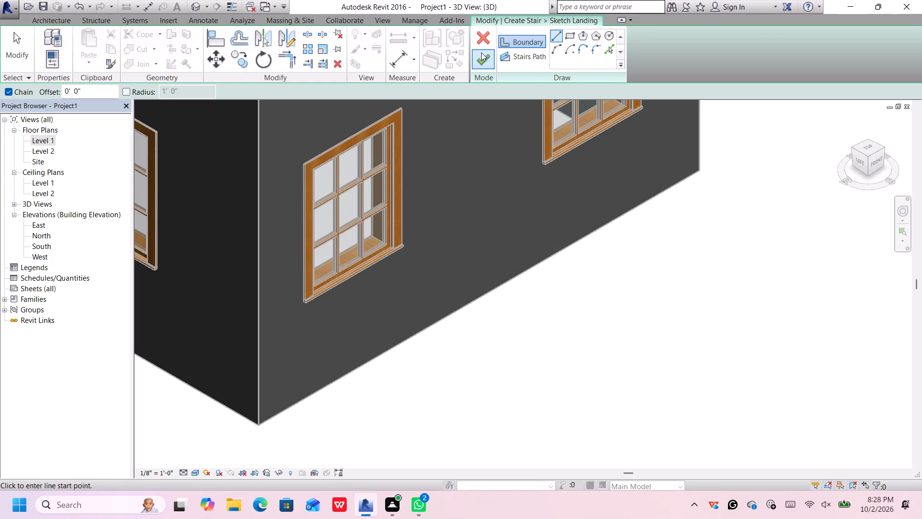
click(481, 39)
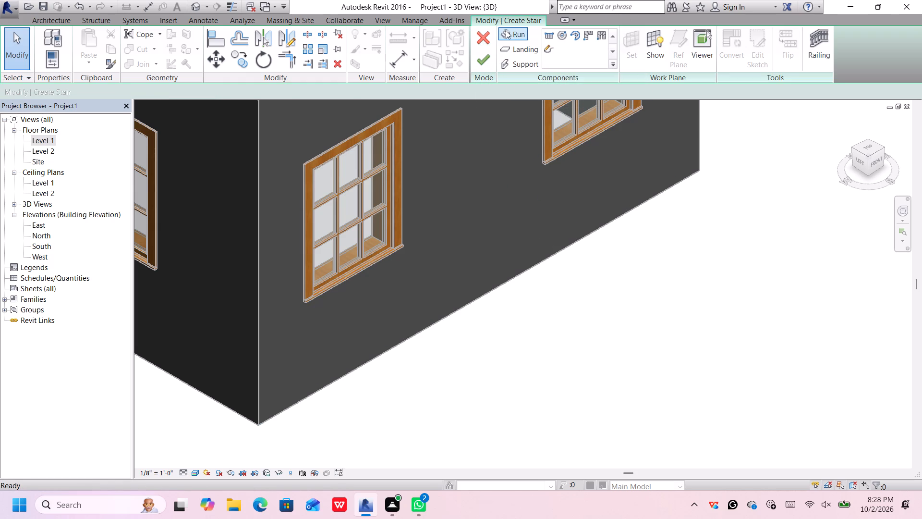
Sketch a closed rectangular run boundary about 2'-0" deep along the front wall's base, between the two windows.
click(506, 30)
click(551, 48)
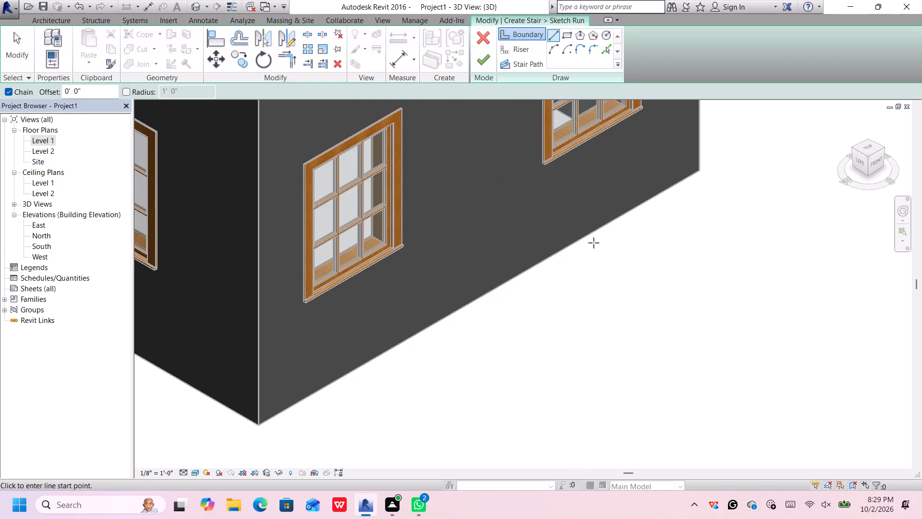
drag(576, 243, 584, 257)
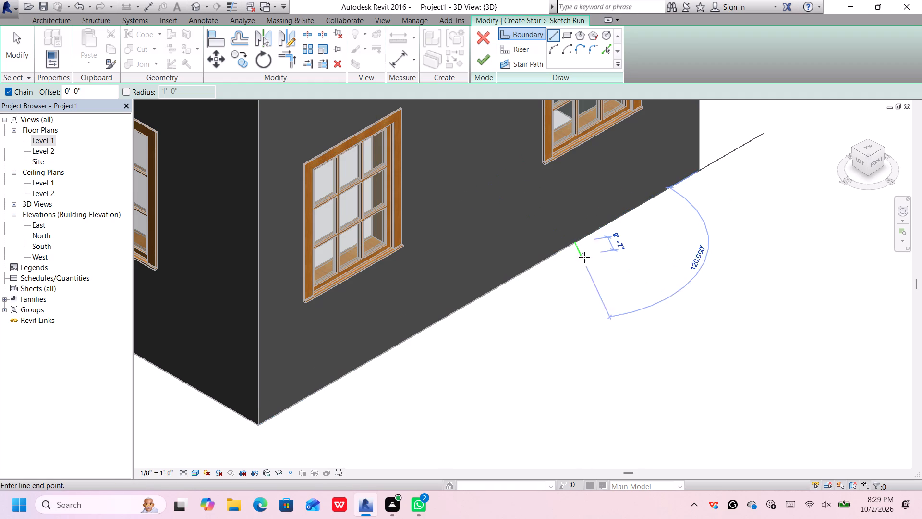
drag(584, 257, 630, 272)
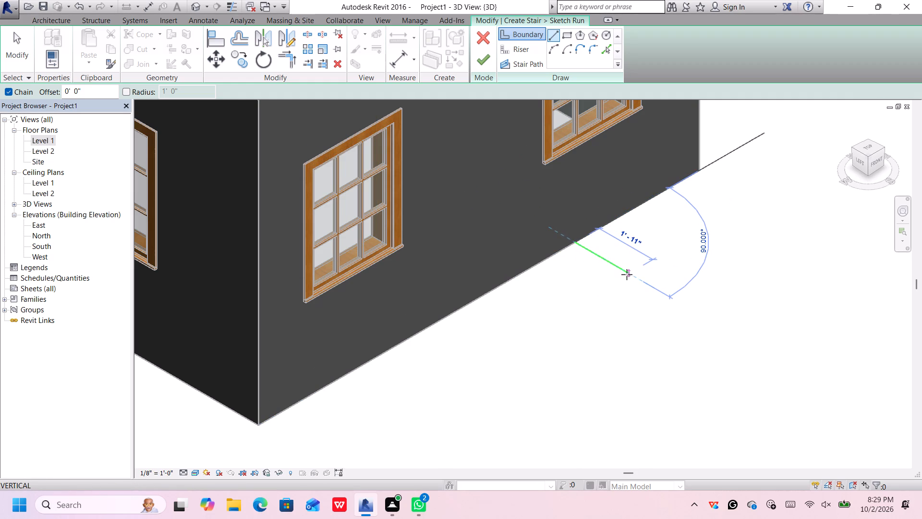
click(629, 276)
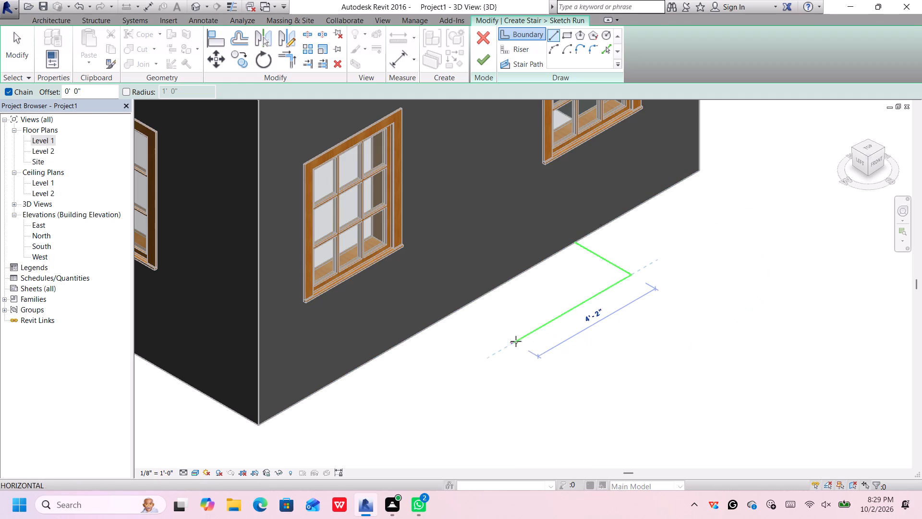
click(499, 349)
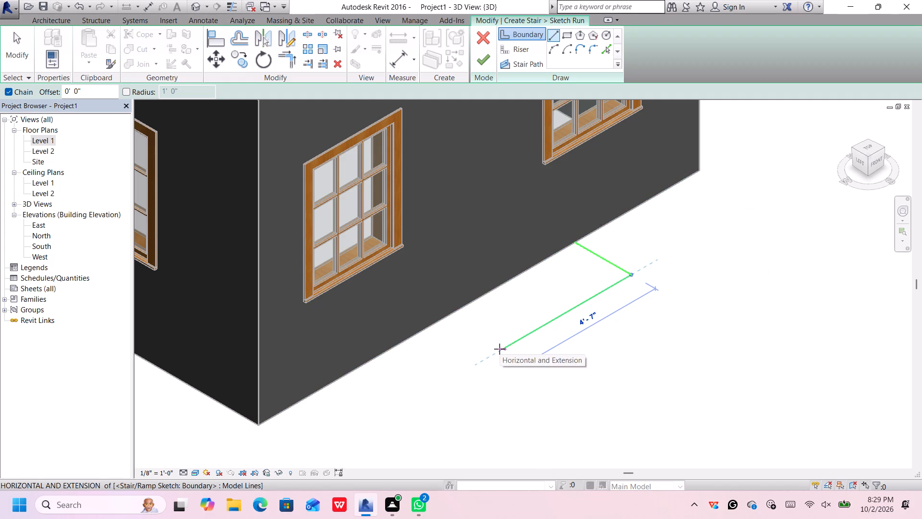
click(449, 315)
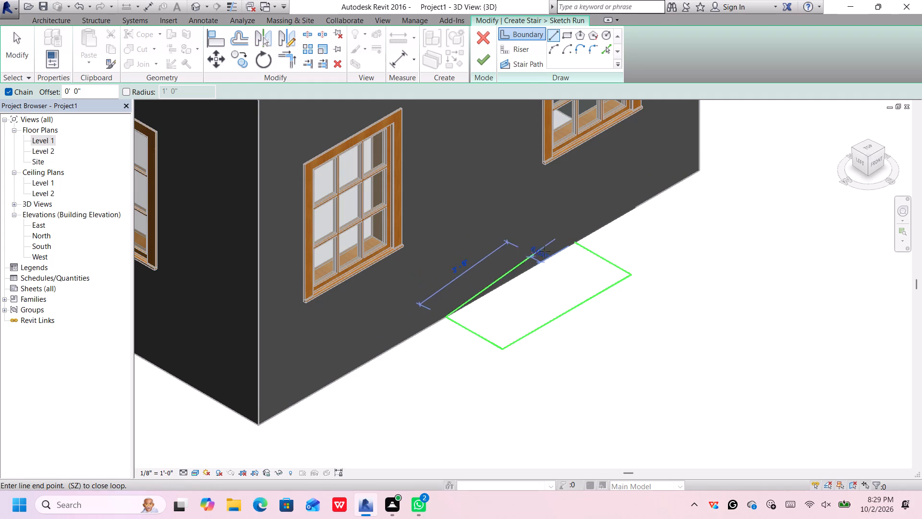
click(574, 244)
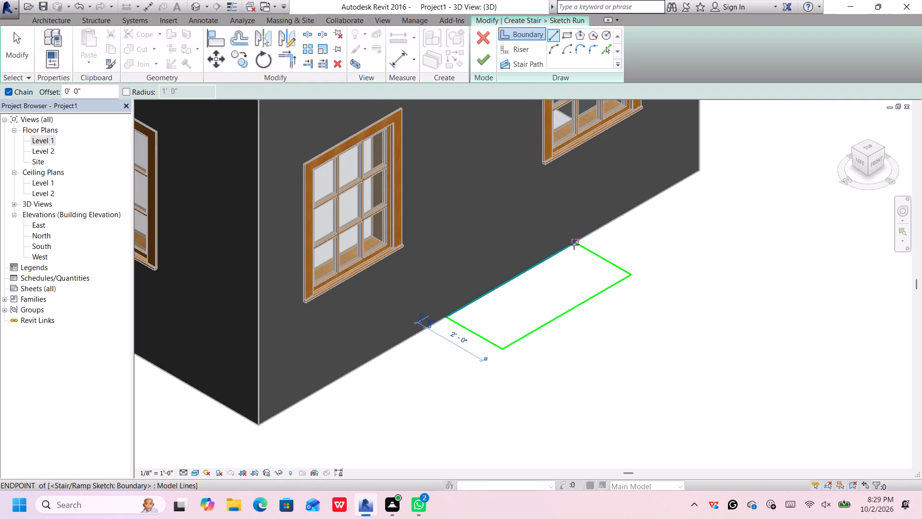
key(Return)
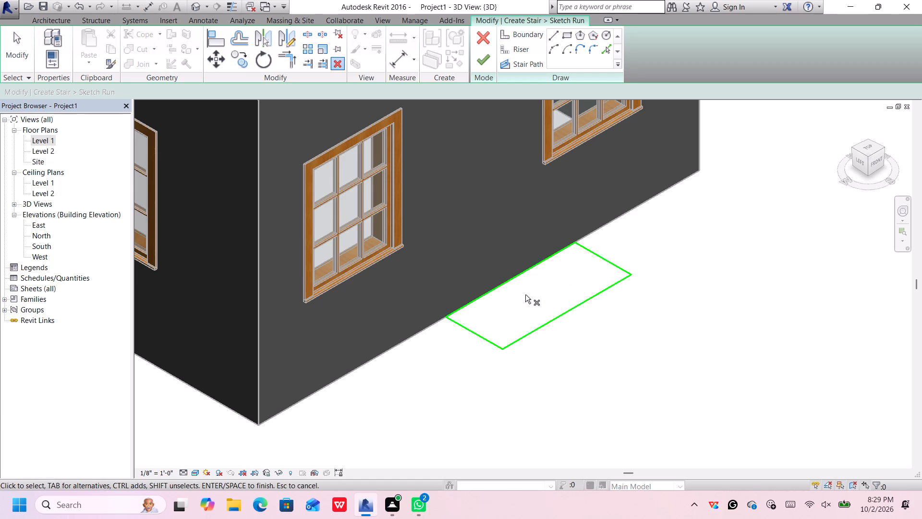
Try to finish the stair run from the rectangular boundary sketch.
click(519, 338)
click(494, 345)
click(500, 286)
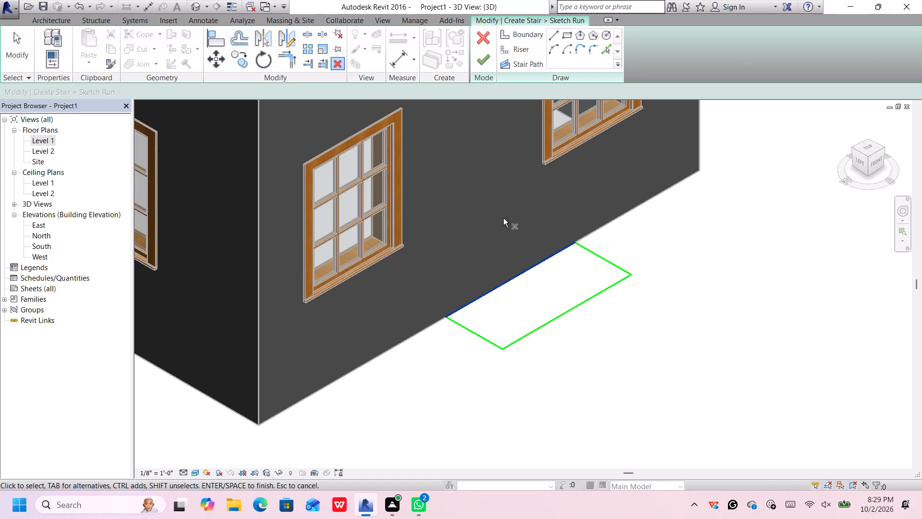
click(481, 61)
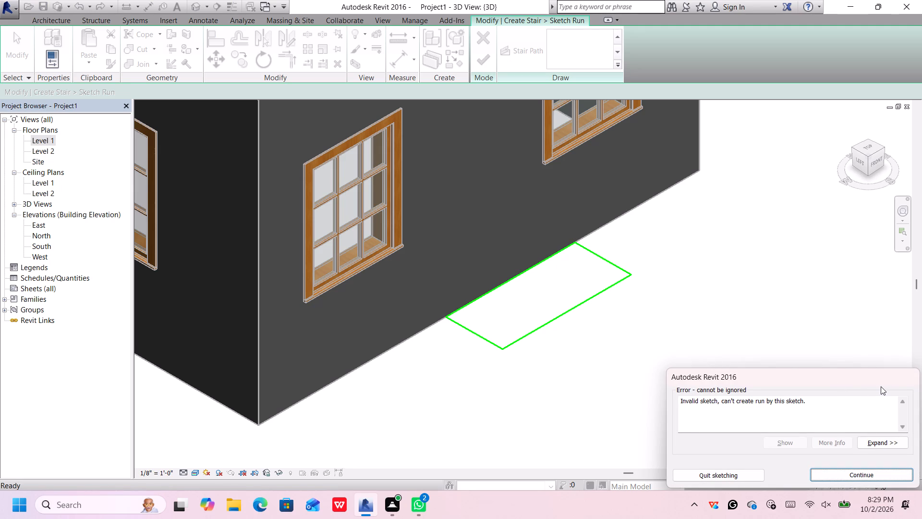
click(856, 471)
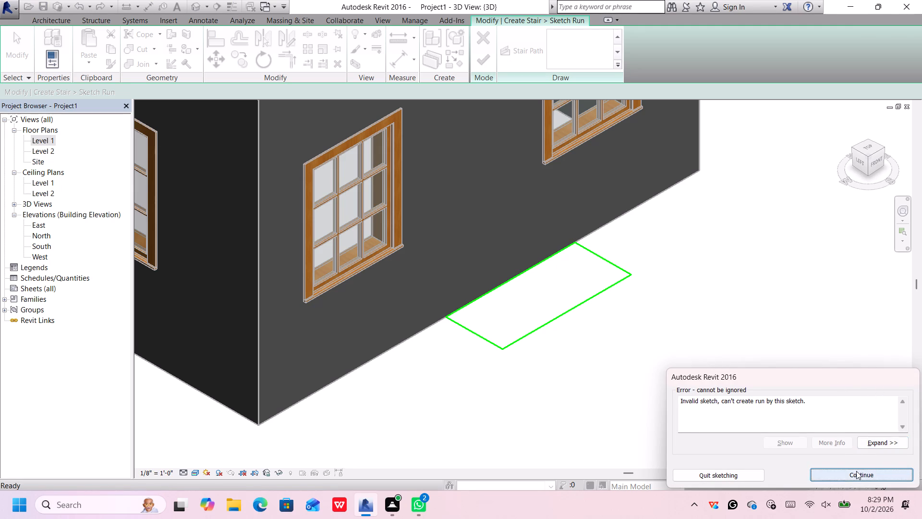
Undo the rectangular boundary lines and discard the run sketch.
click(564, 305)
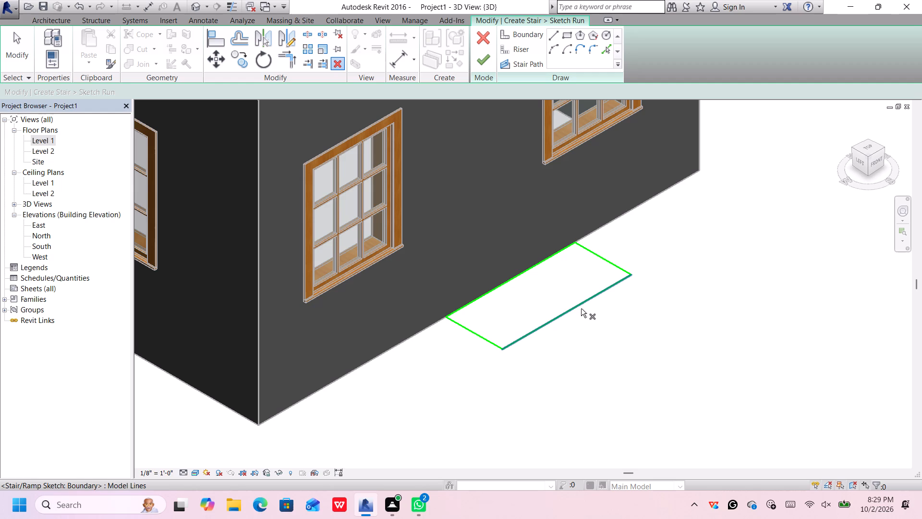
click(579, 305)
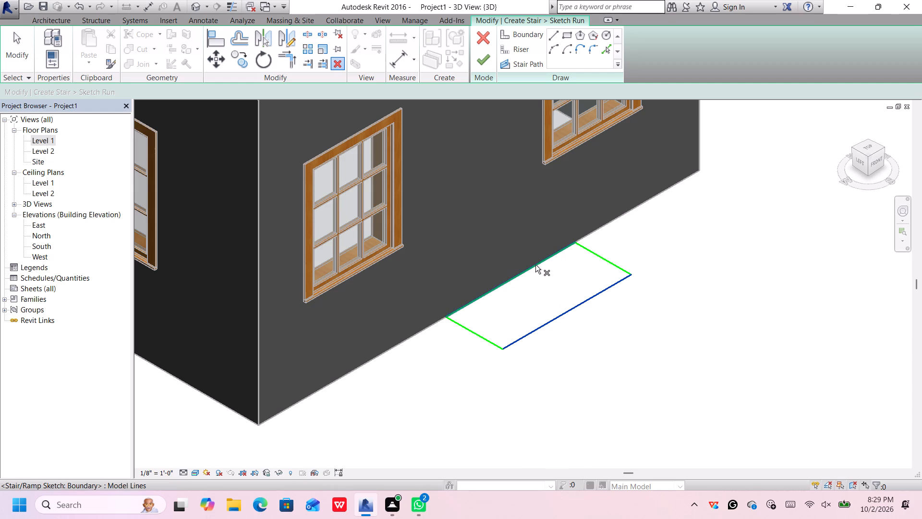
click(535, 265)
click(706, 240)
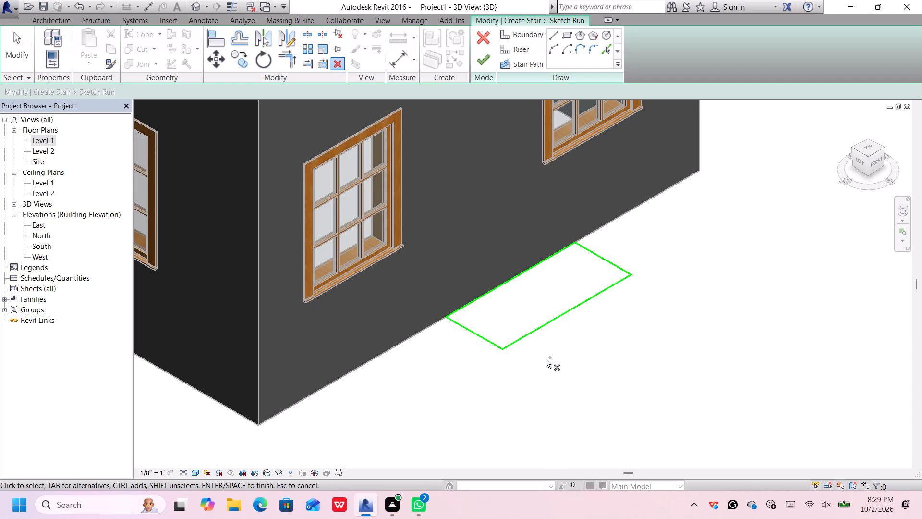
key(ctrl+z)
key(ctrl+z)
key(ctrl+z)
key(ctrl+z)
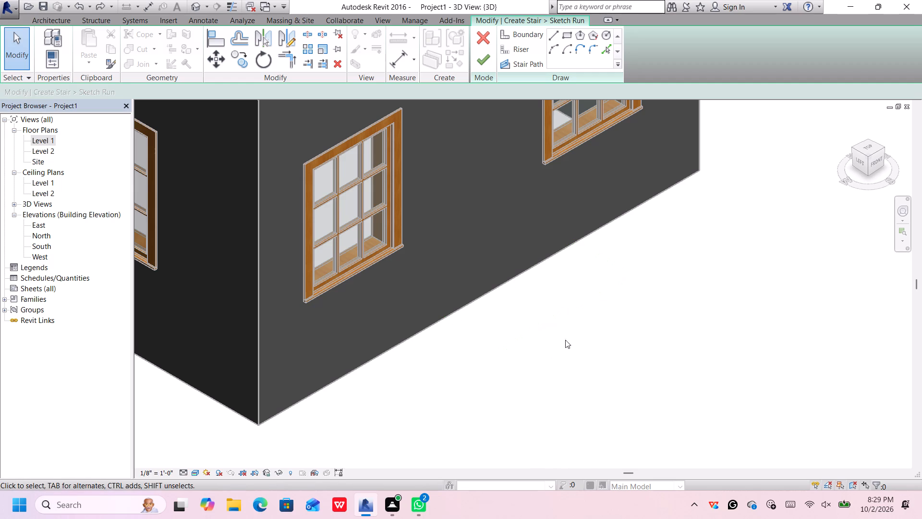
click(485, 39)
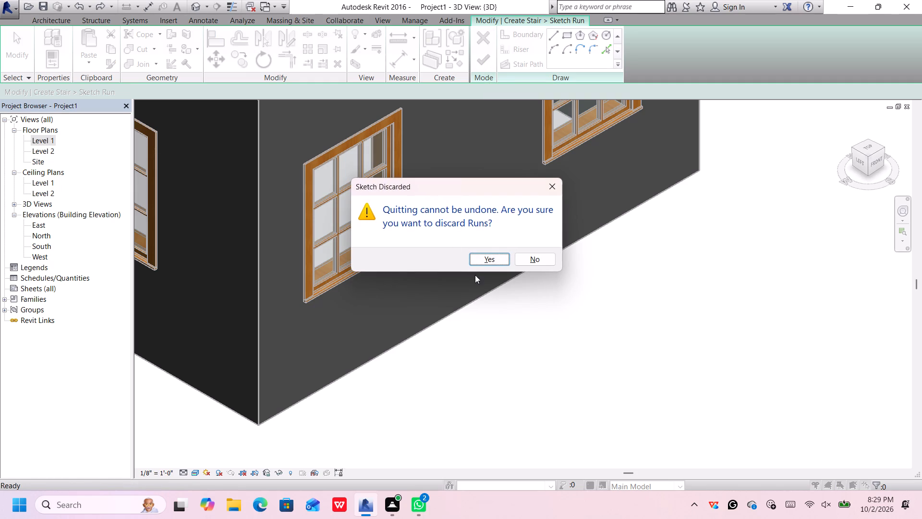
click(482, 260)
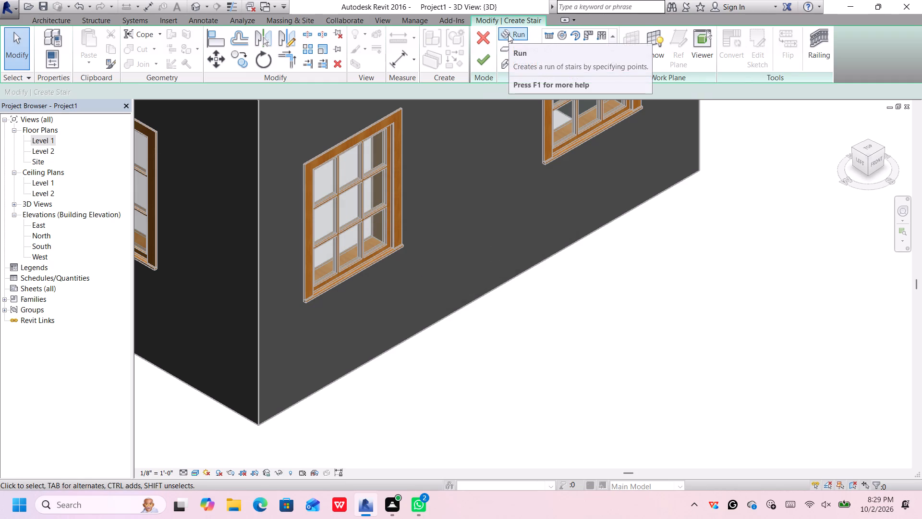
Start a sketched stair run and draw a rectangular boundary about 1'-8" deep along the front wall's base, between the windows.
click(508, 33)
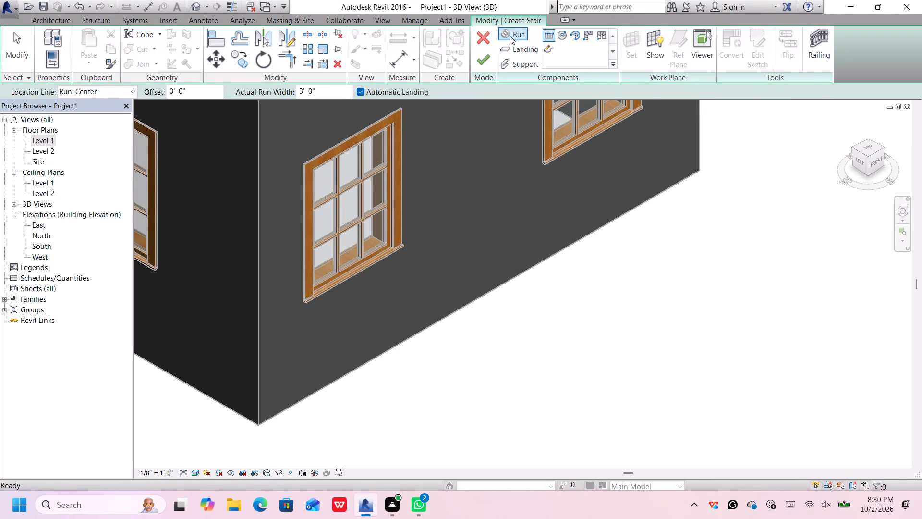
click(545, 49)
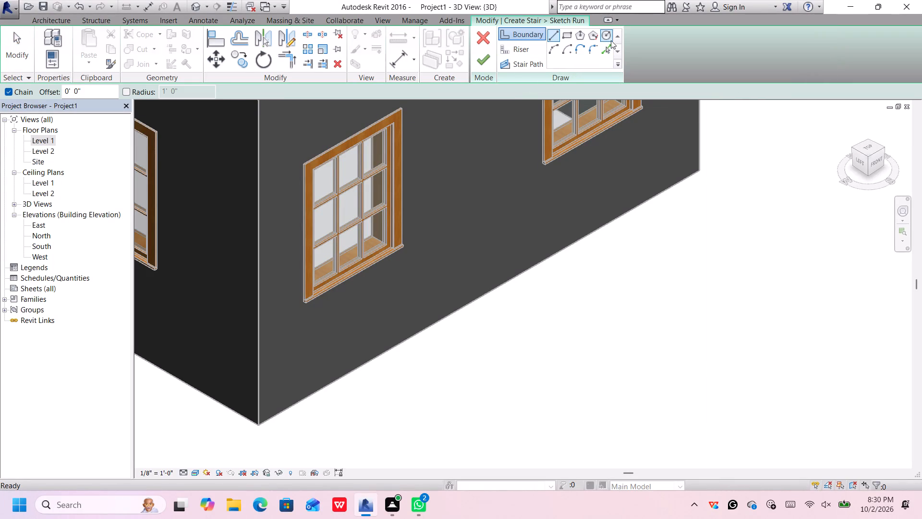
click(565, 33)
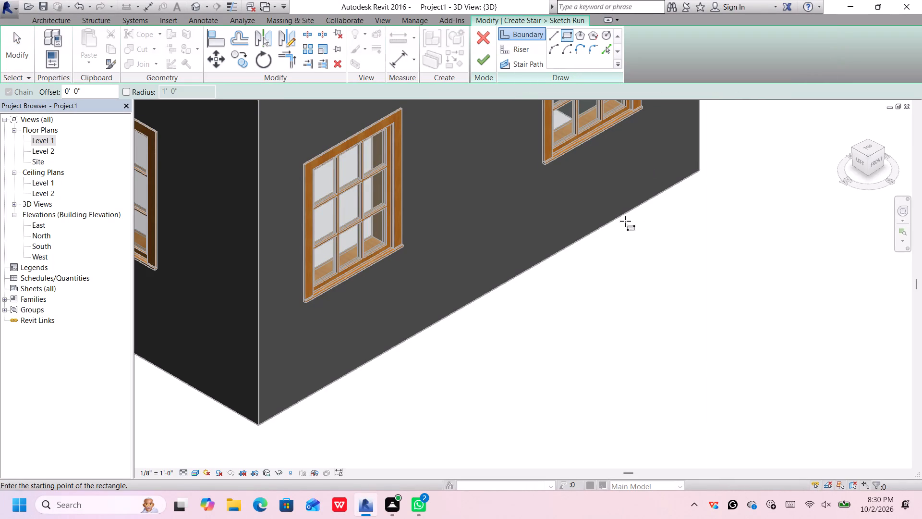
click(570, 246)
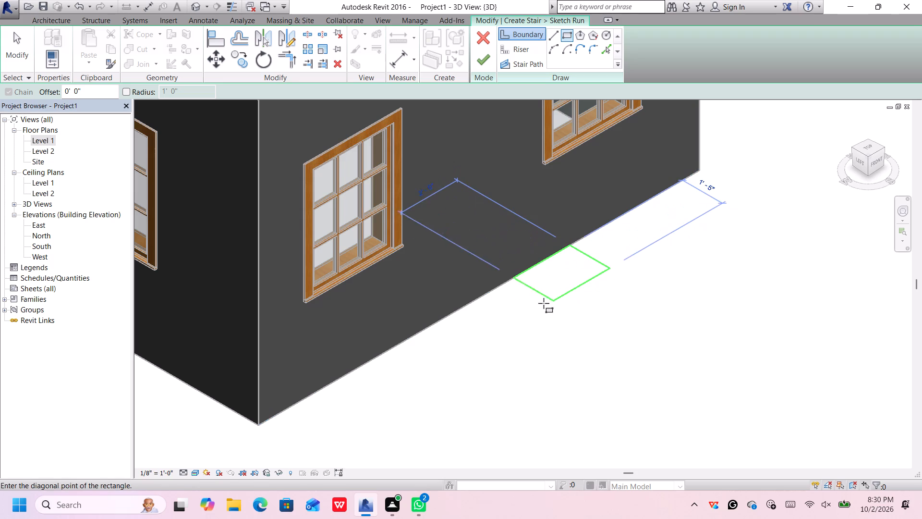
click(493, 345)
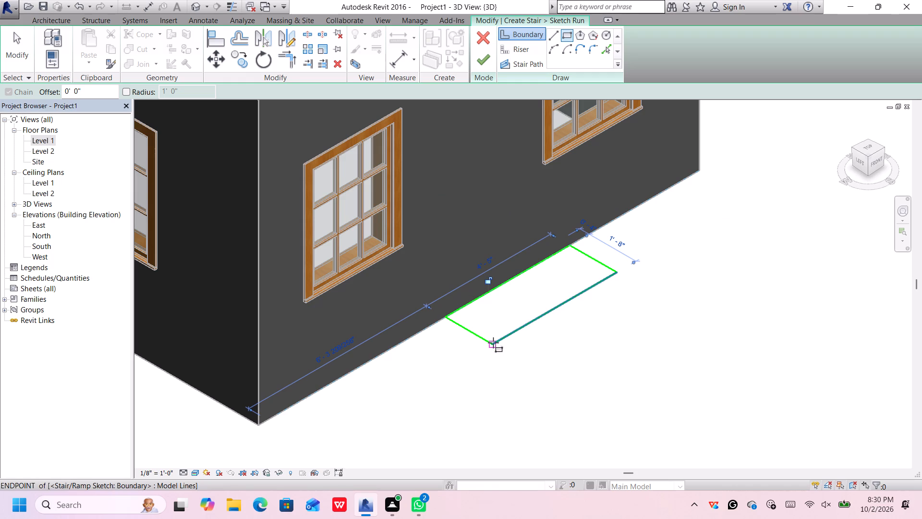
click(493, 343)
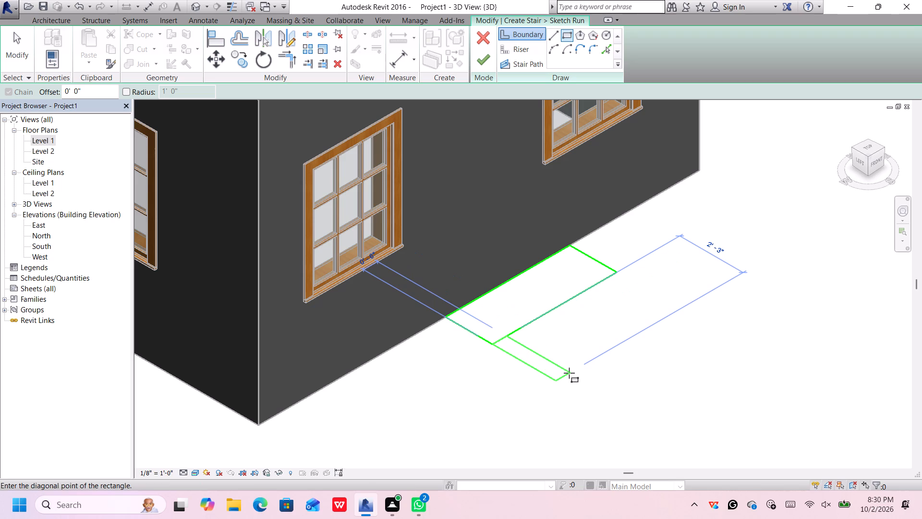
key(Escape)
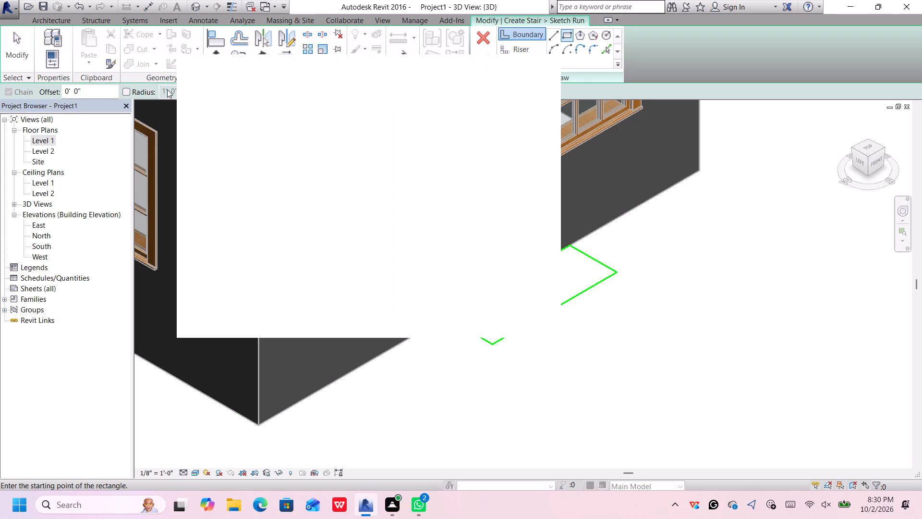
Dismiss the Autodesk Genuine notification card.
click(168, 90)
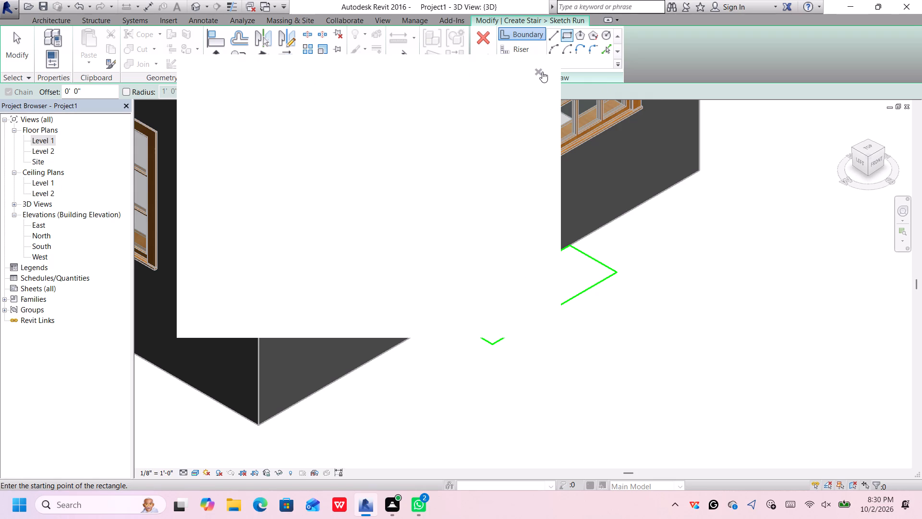
click(542, 73)
click(537, 72)
click(537, 70)
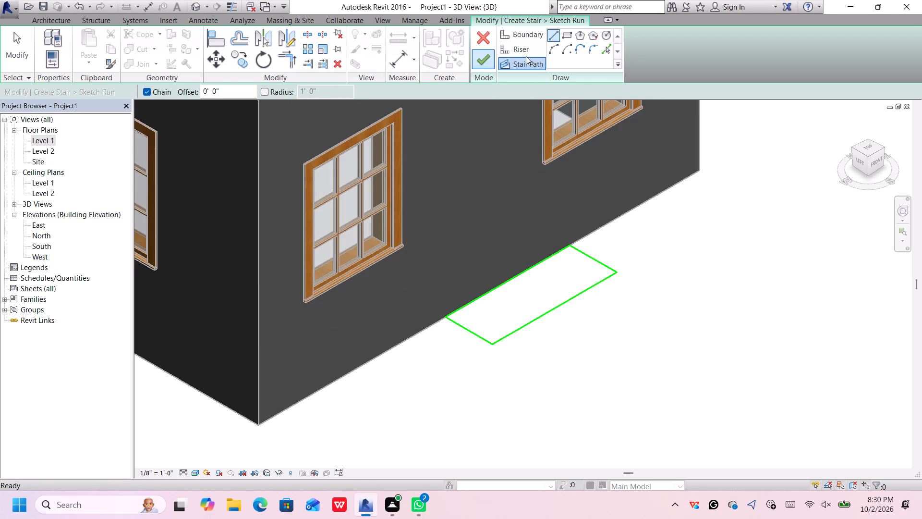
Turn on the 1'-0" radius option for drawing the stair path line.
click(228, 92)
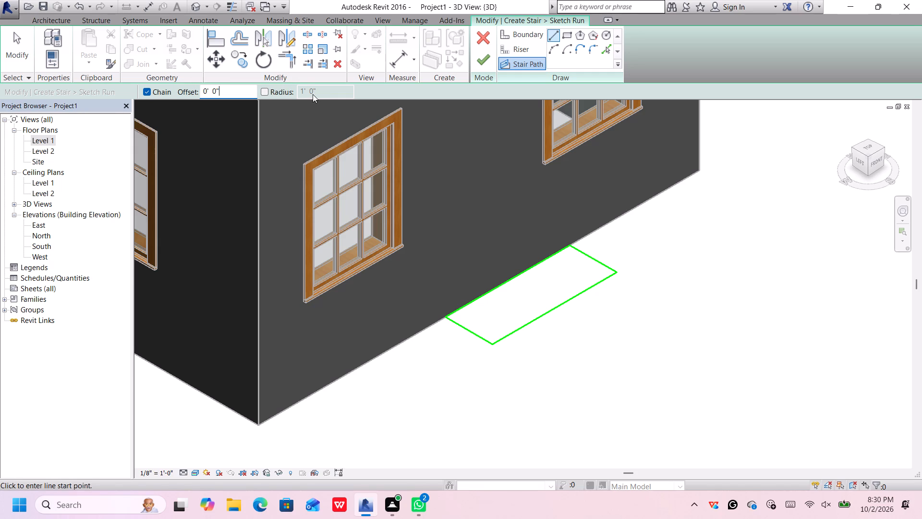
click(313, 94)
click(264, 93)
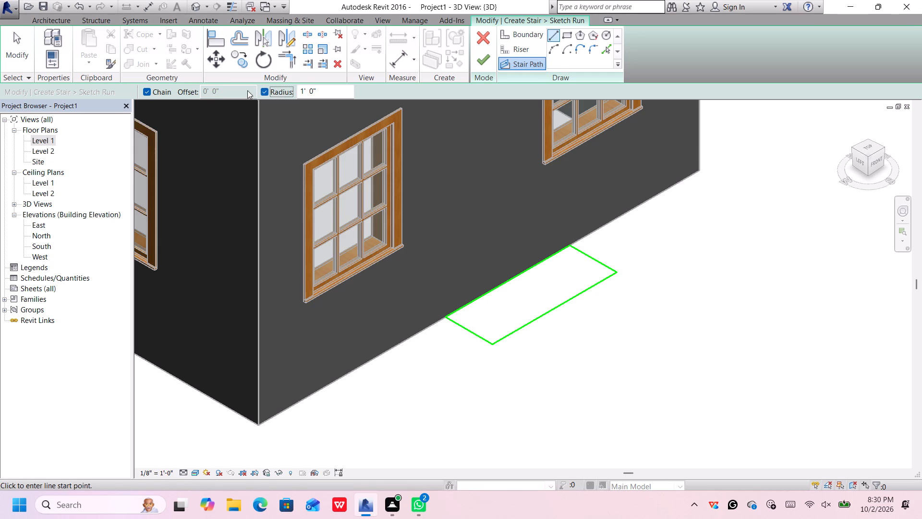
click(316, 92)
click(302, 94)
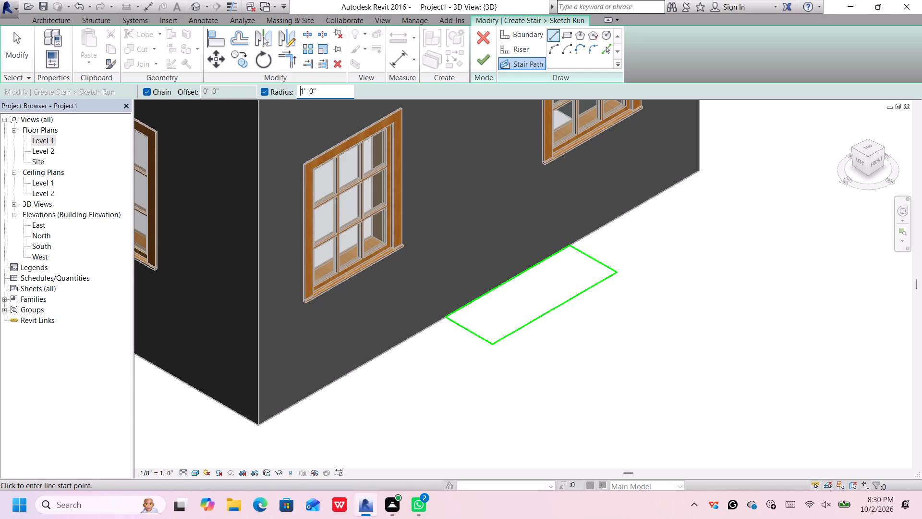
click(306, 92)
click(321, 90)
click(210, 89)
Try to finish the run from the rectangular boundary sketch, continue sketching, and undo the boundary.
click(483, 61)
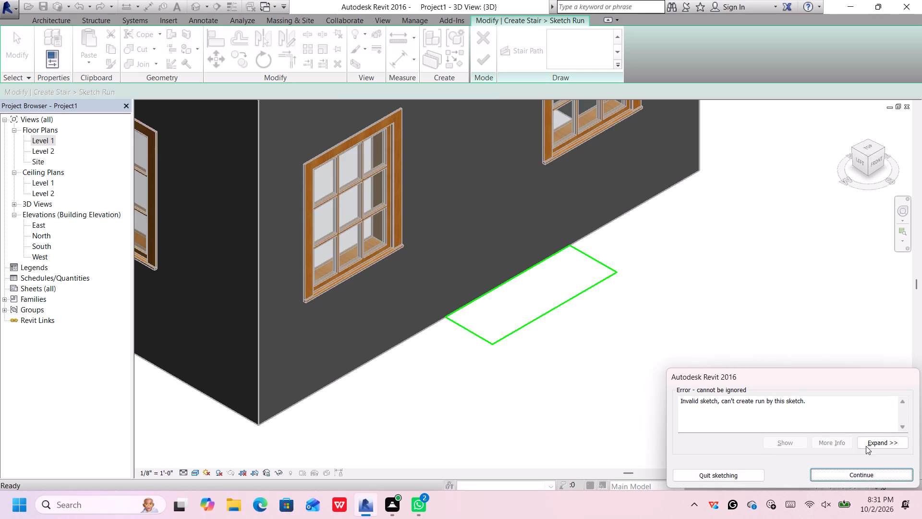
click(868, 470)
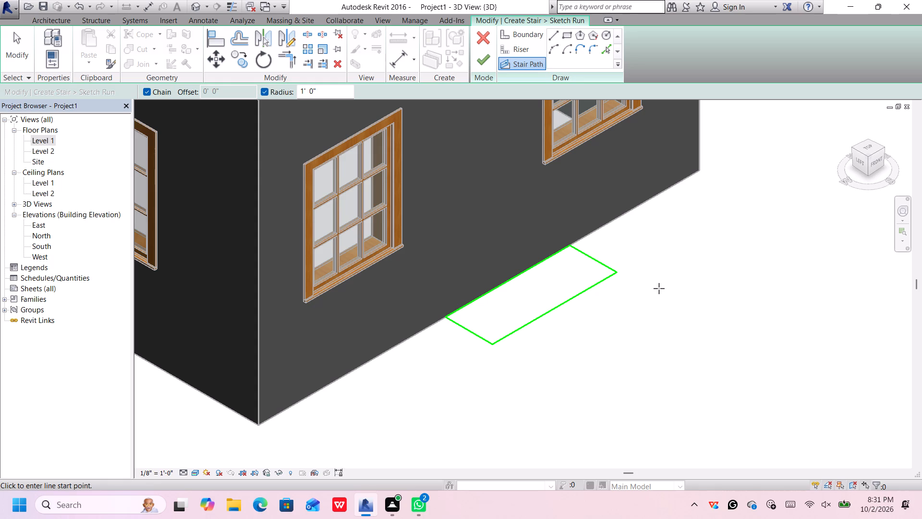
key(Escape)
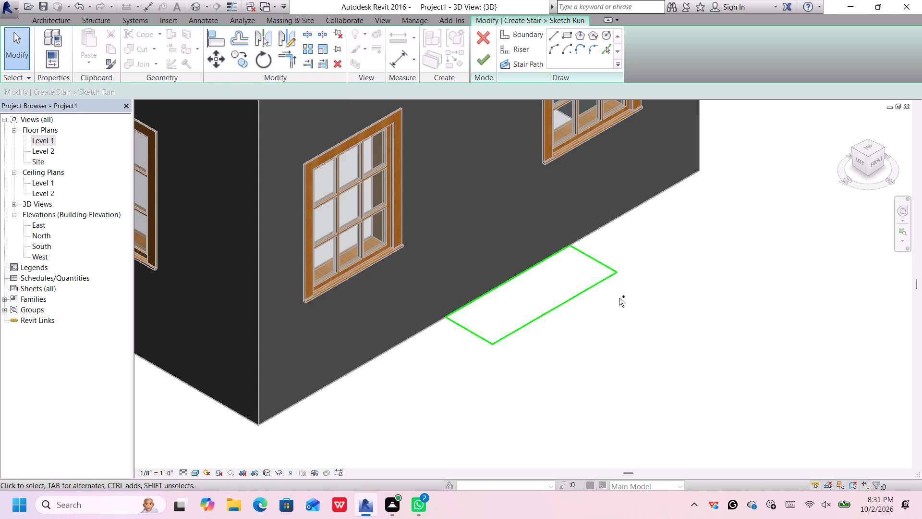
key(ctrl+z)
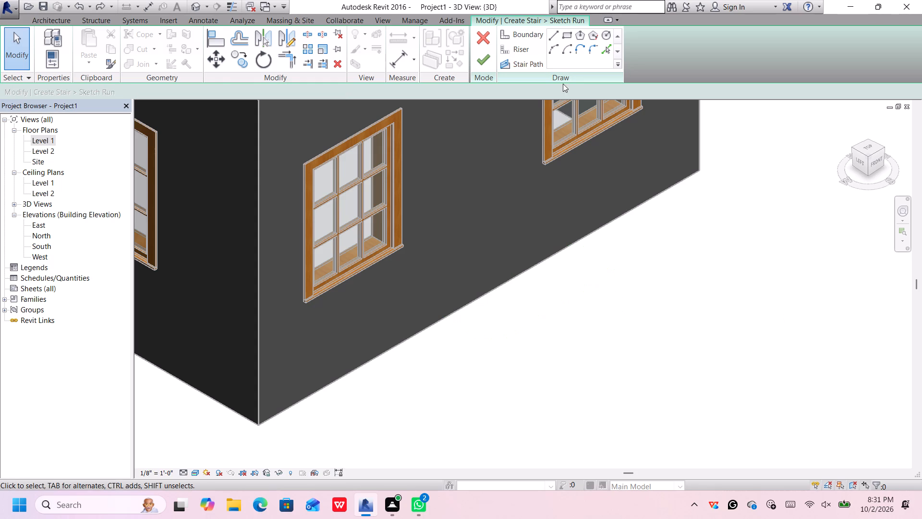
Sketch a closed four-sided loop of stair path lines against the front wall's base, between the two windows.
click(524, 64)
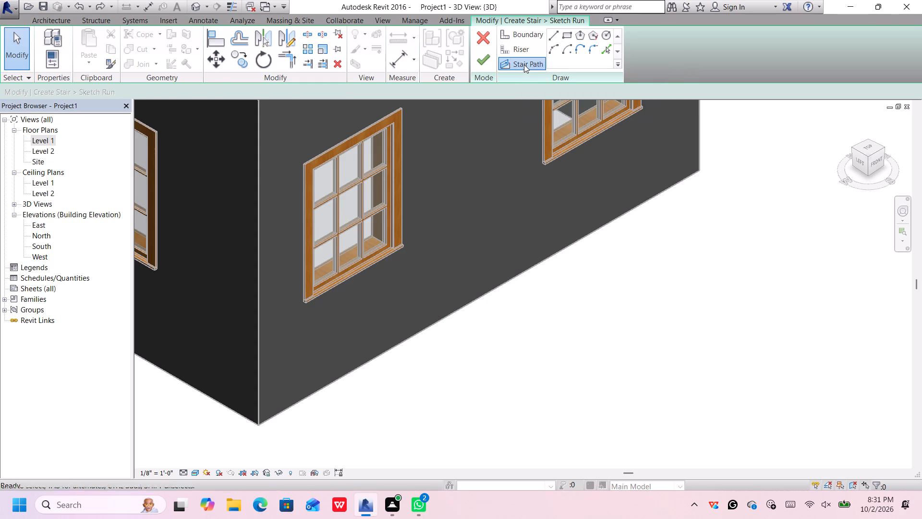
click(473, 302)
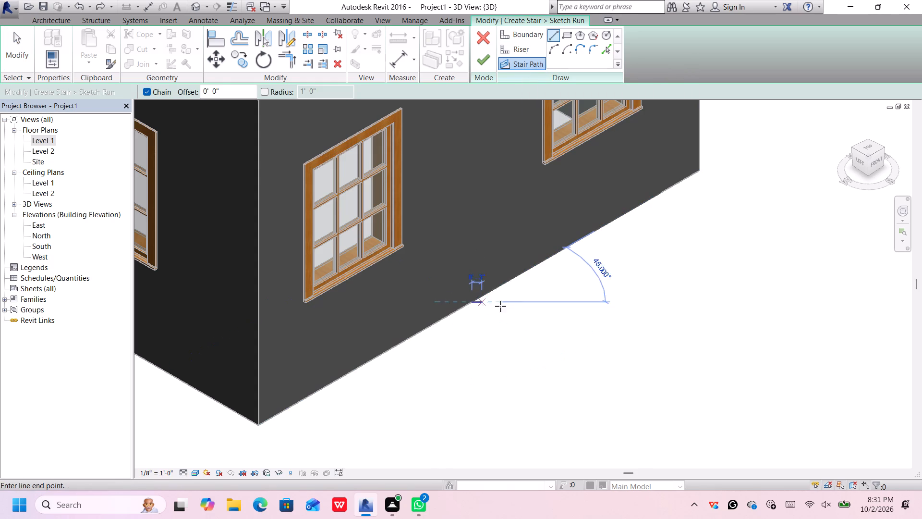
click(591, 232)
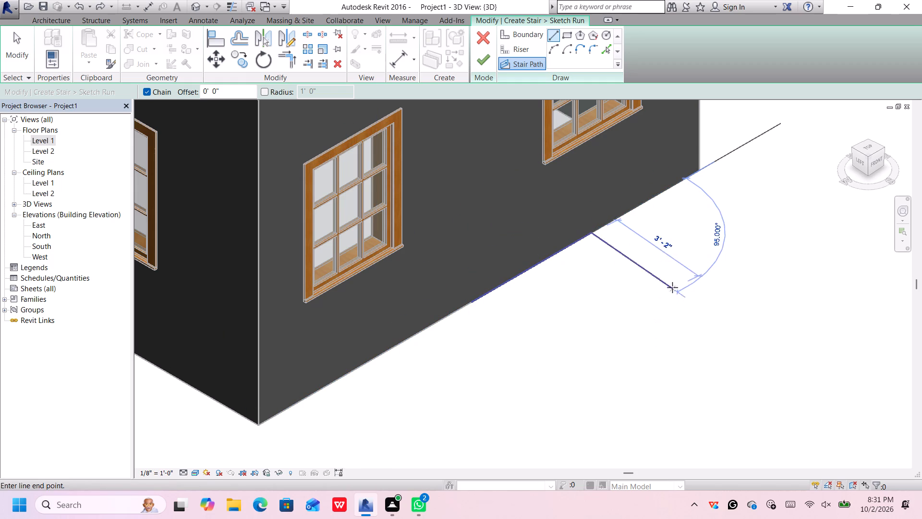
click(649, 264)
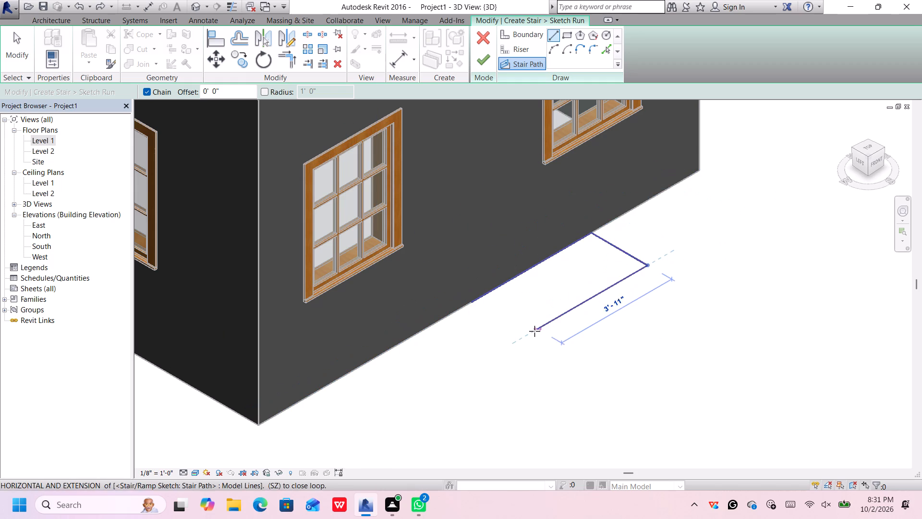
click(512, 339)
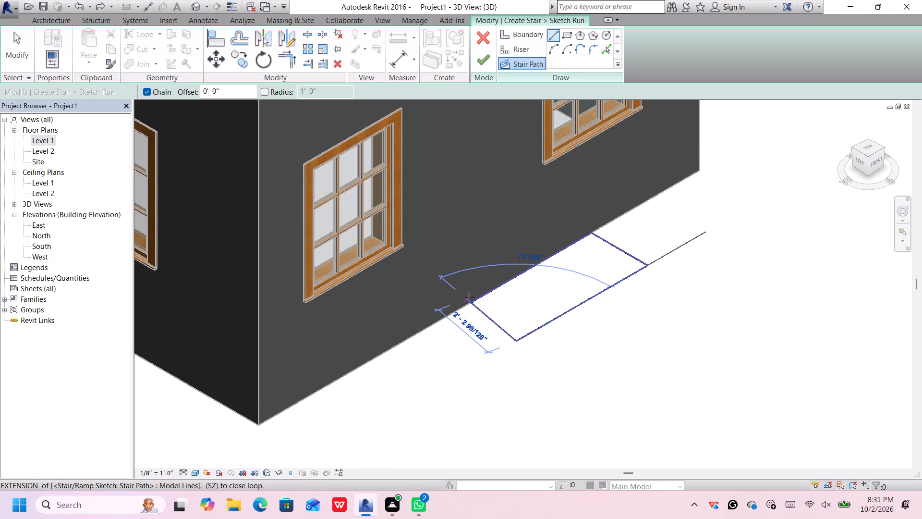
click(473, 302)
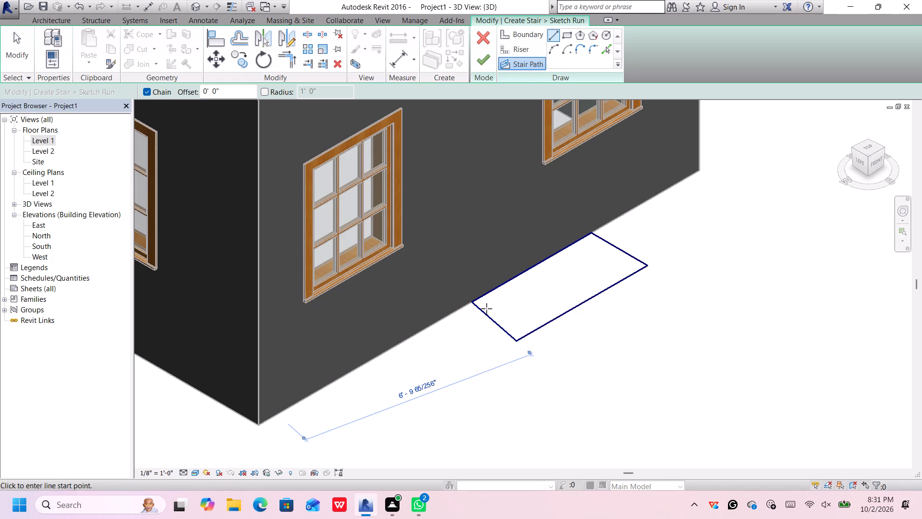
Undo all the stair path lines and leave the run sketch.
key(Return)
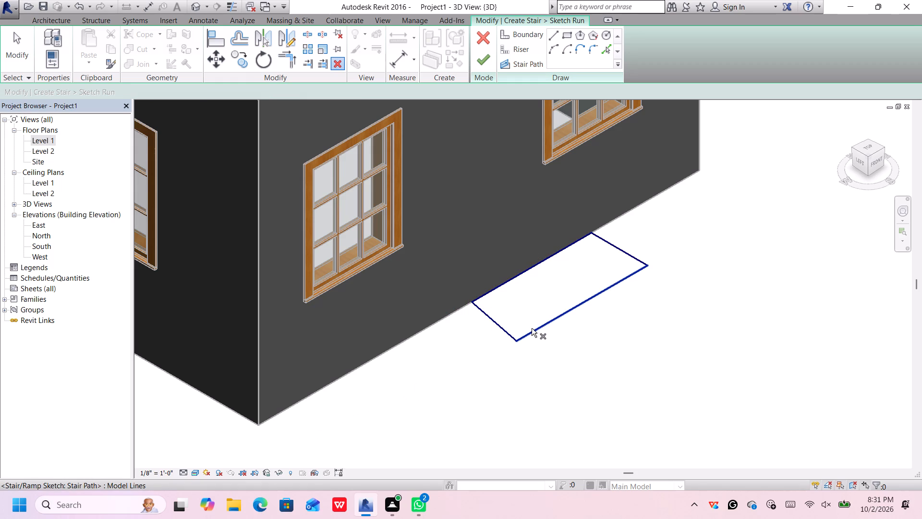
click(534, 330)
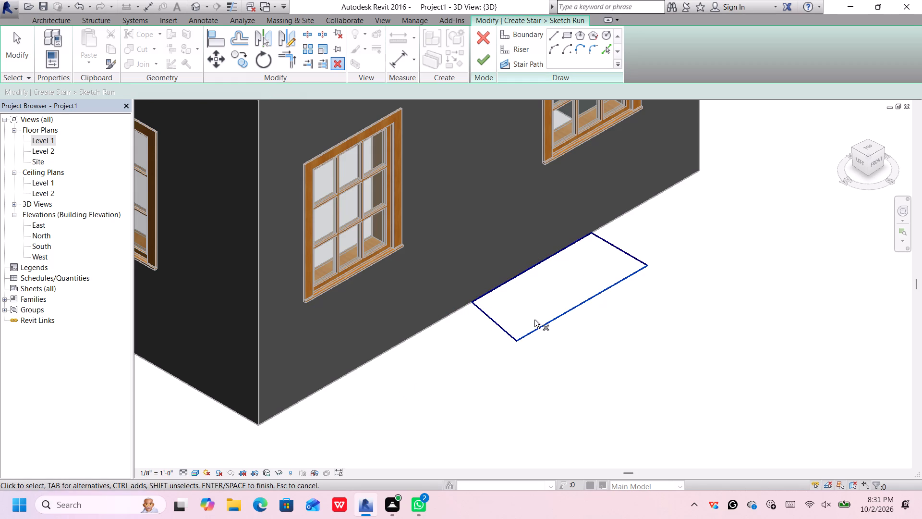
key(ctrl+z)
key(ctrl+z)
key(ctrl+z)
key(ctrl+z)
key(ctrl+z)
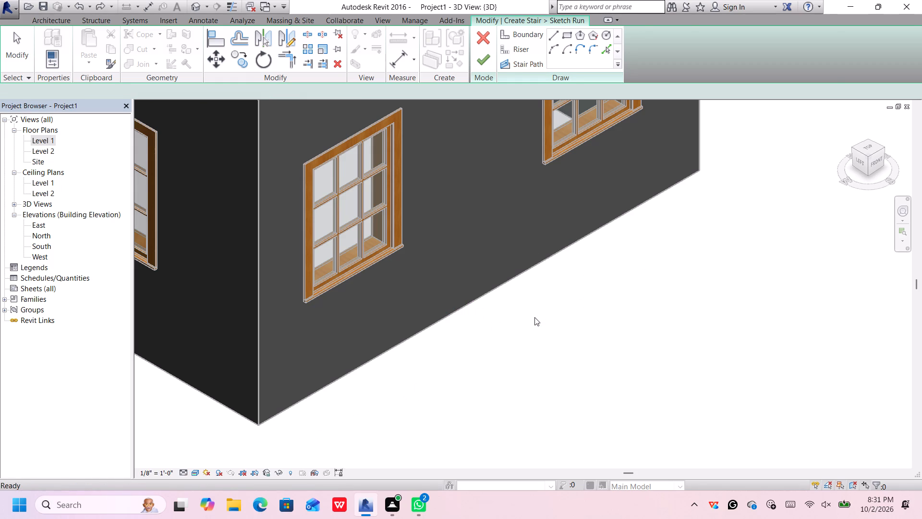
Quit the stair editing mode and discard the empty stair.
scroll(552, 272, down, 8)
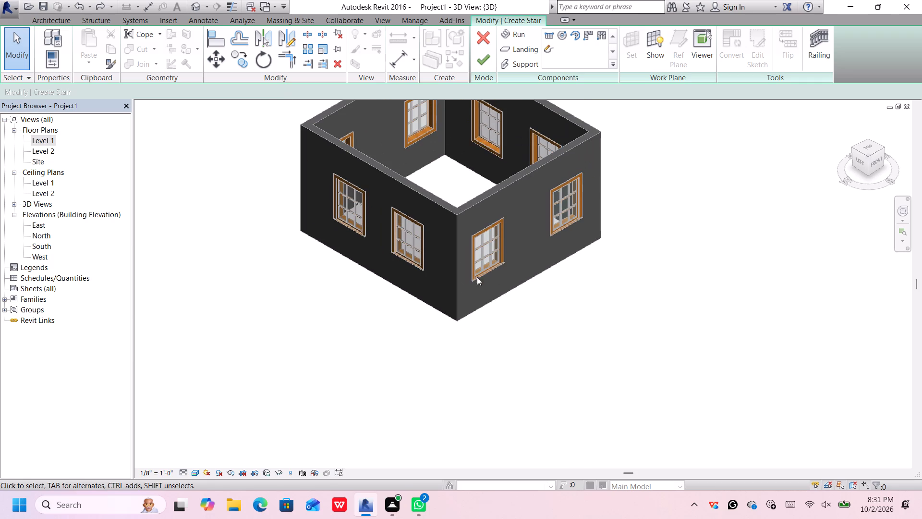
middle_drag(388, 292, 403, 297)
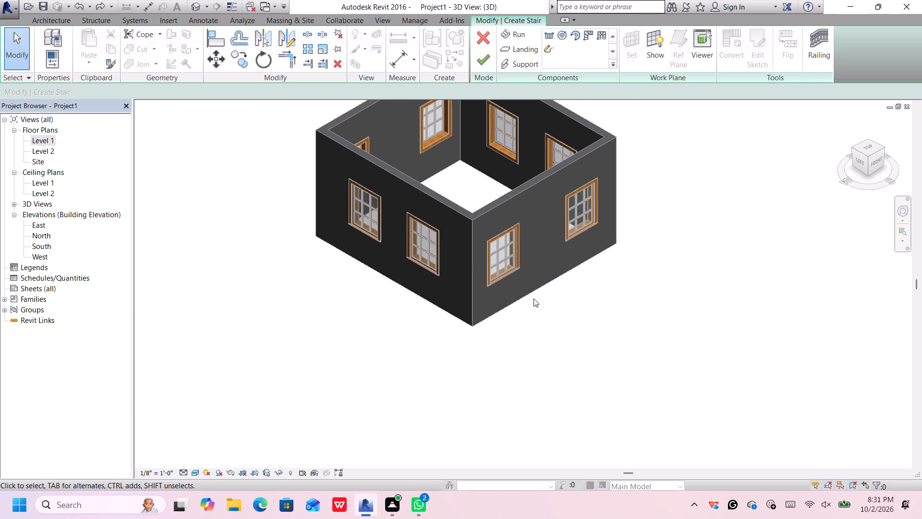
middle_click(489, 305)
click(61, 19)
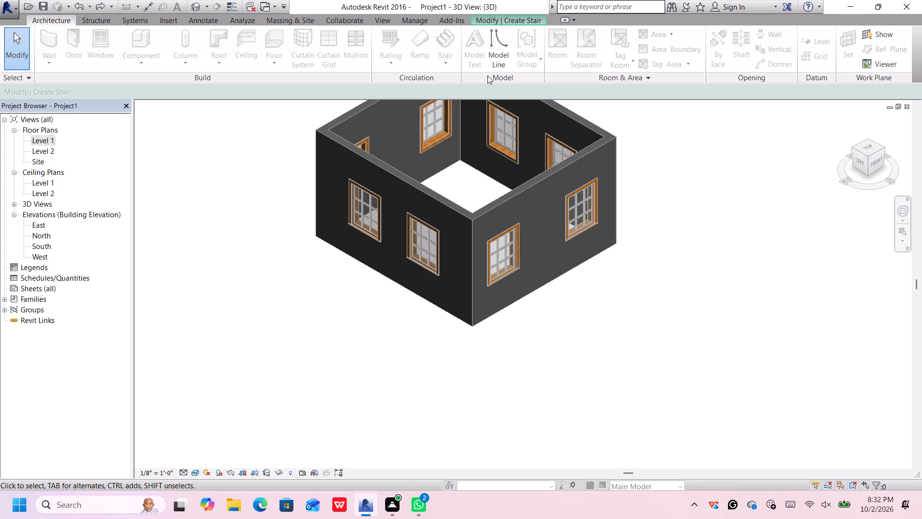
click(502, 21)
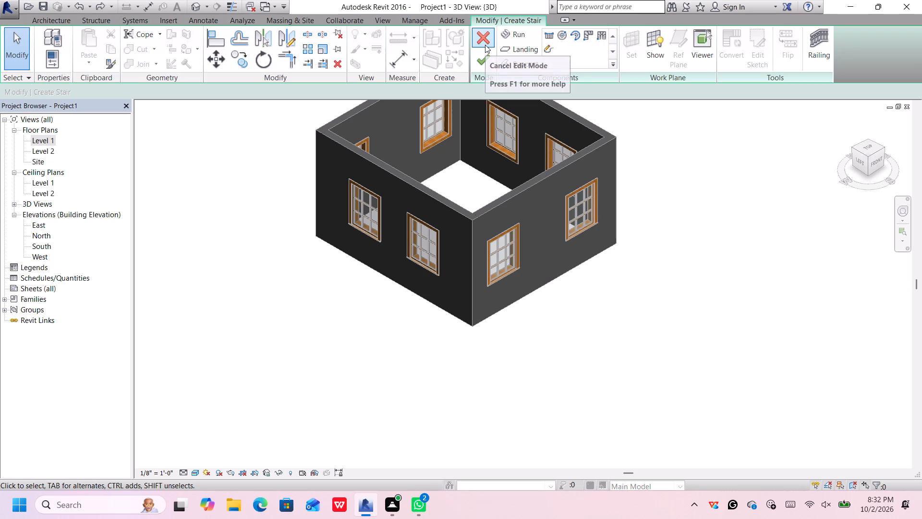
click(485, 41)
click(474, 266)
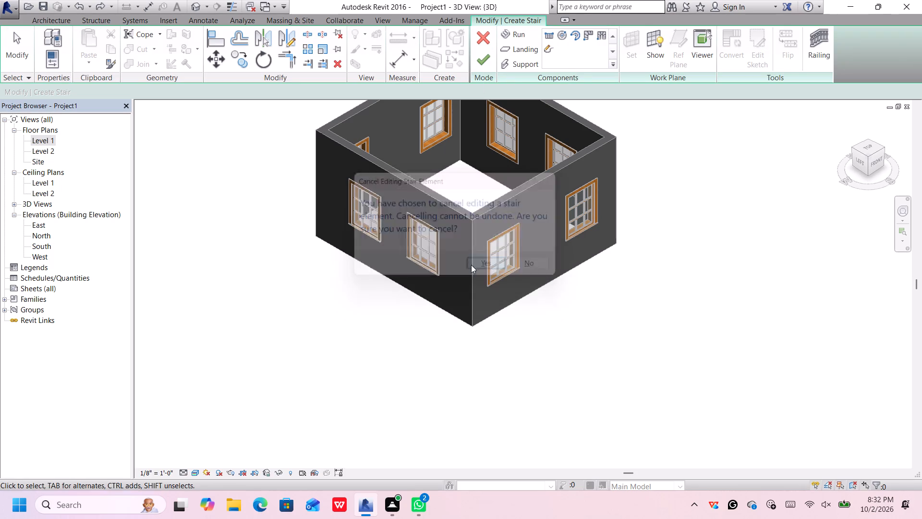
click(35, 14)
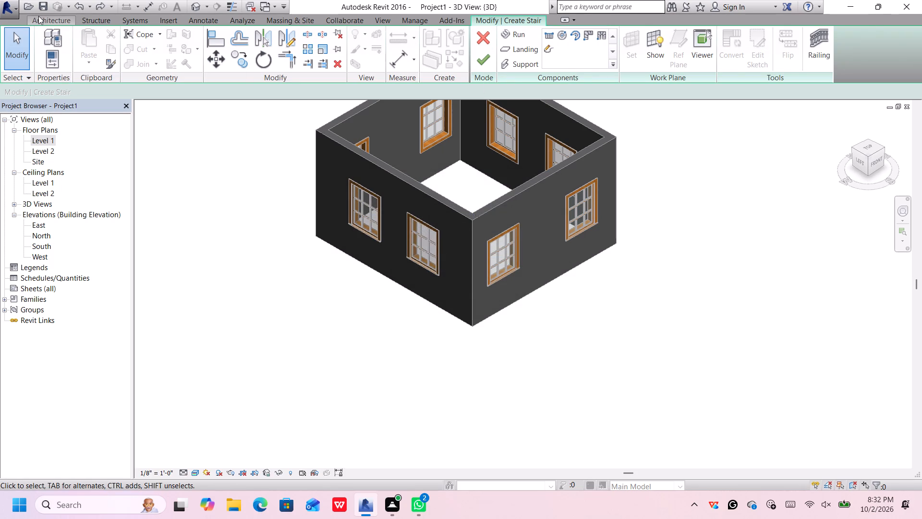
click(39, 18)
click(58, 19)
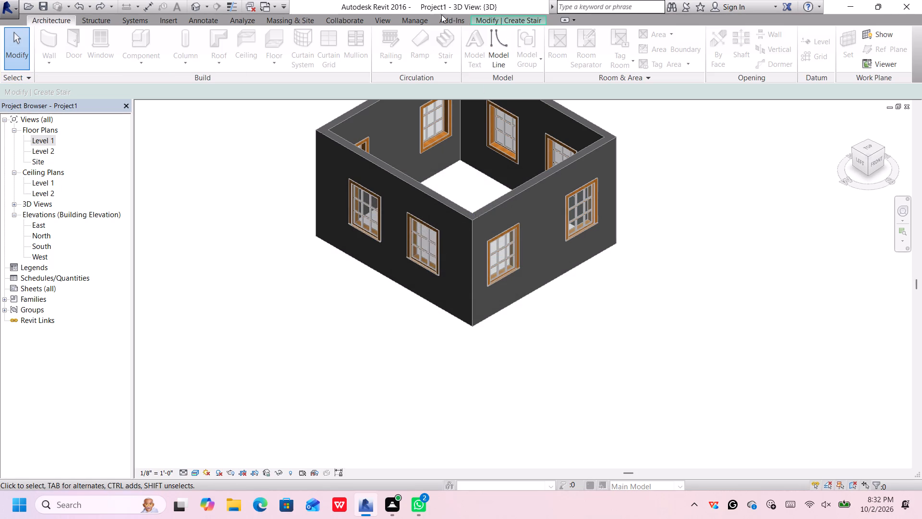
click(503, 18)
click(489, 56)
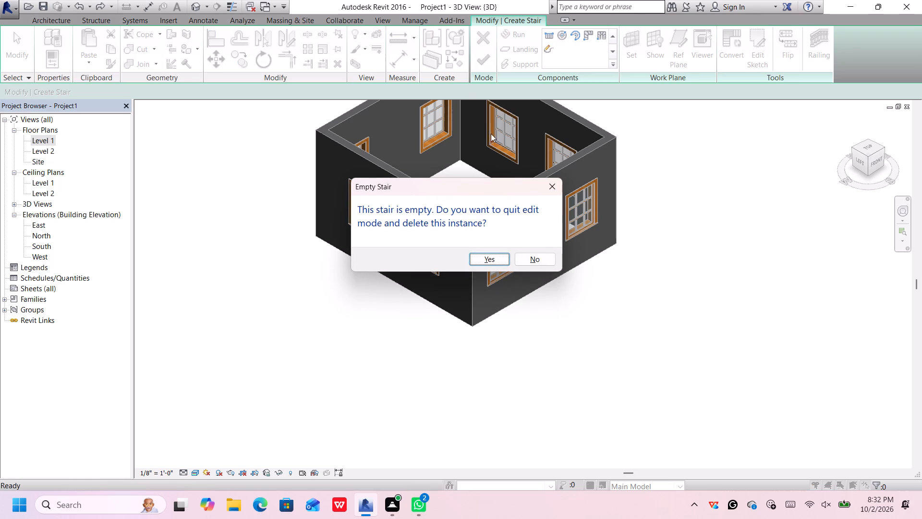
click(494, 258)
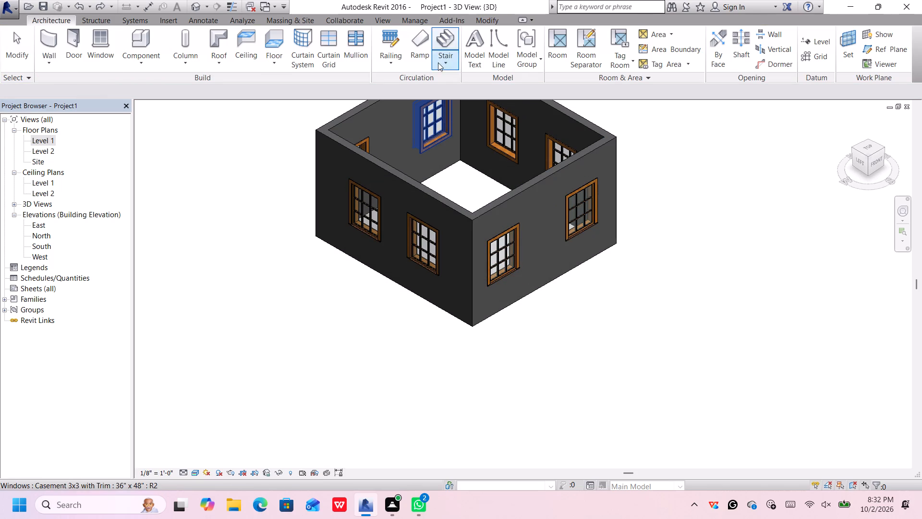
Start the Door tool and choose to save the project, naming the file luxury house.
click(183, 62)
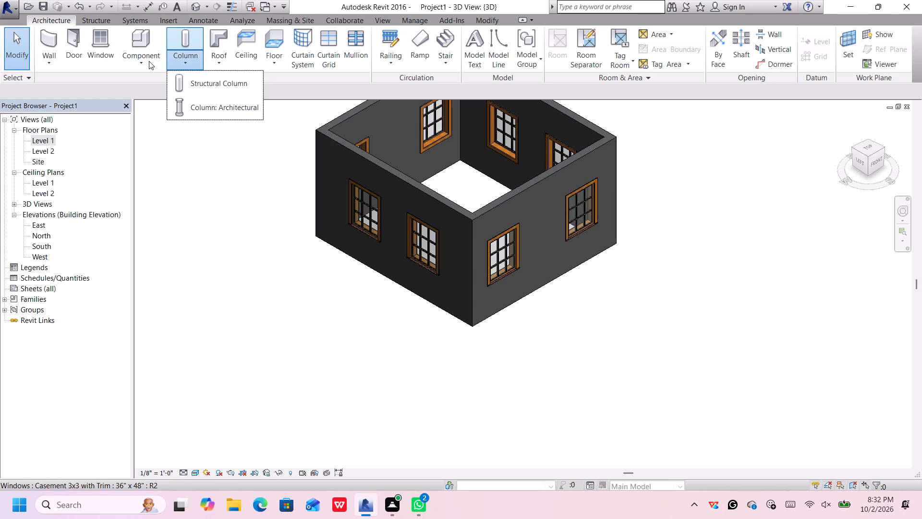
click(71, 36)
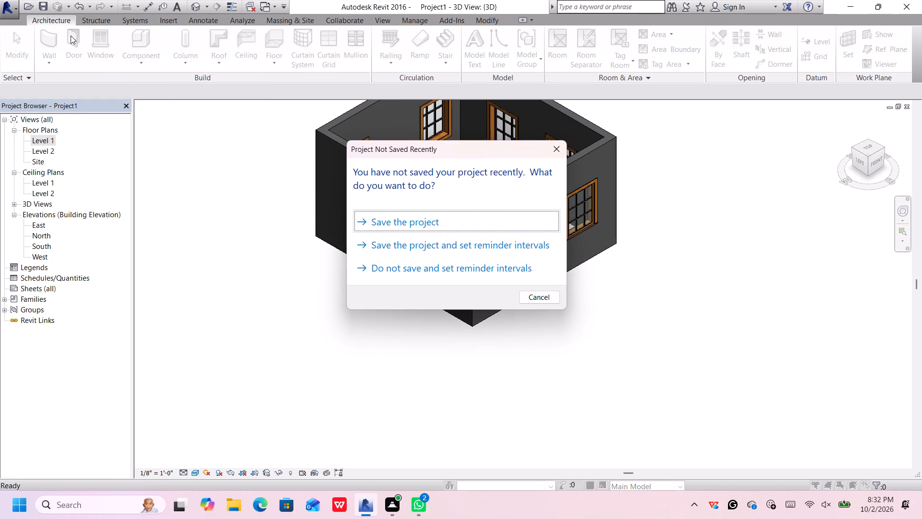
click(399, 221)
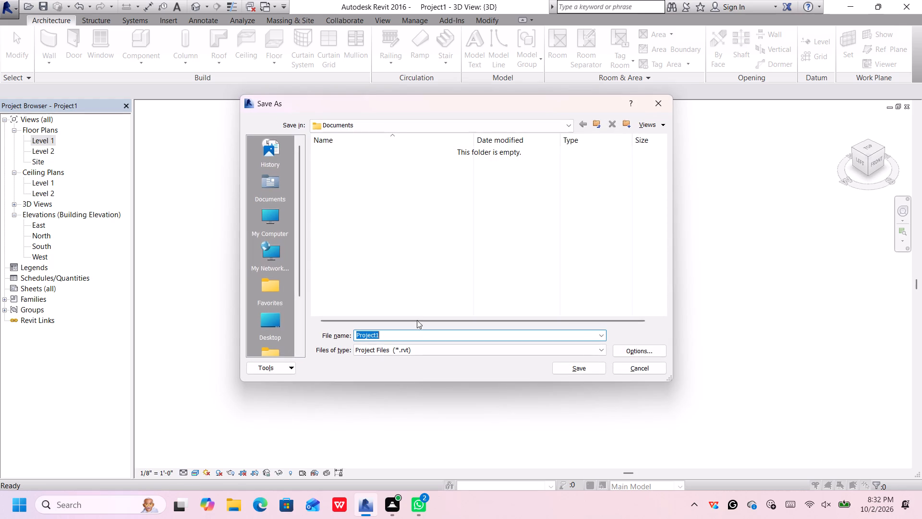
click(417, 335)
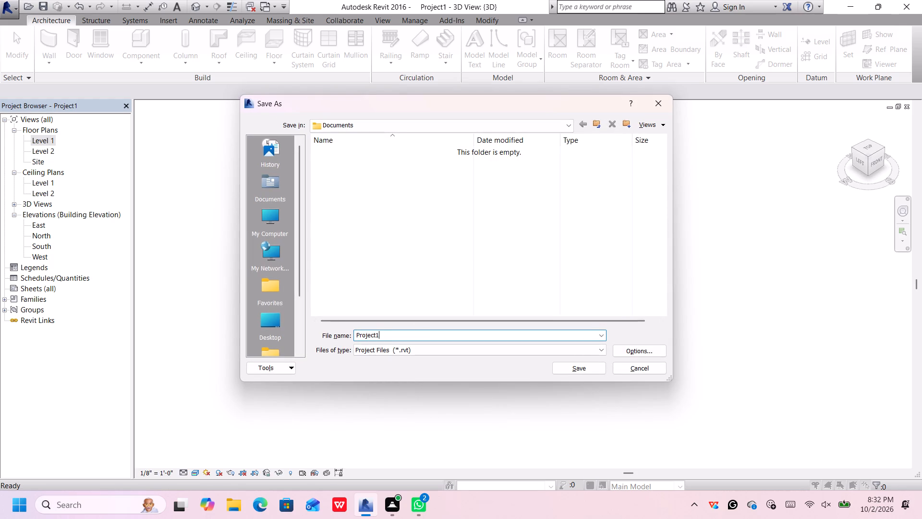
key(BackSpace)
key(BackSpace)
key(BackSpace)
key(BackSpace)
key(BackSpace)
key(BackSpace)
key(BackSpace)
key(BackSpace)
key(BackSpace)
key(BackSpace)
key(BackSpace)
key(BackSpace)
text(lu)
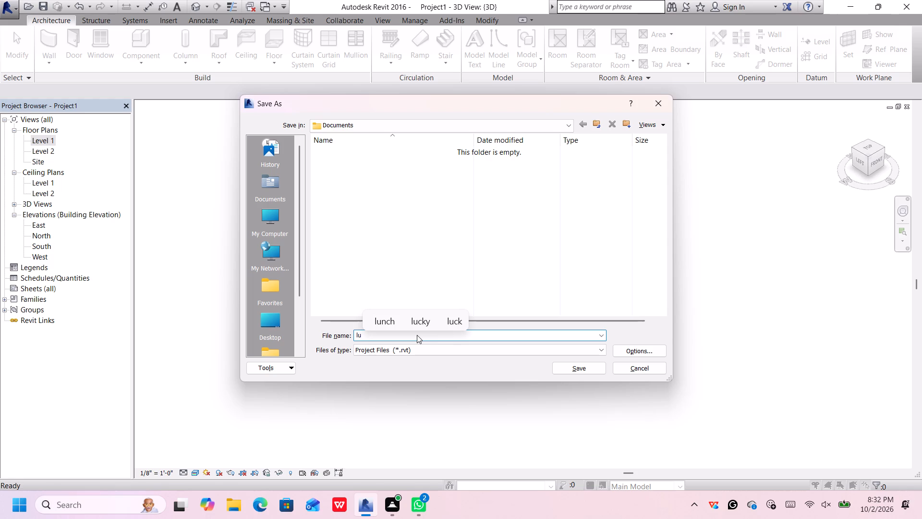
key(x)
text(ury)
key(space)
text(house)
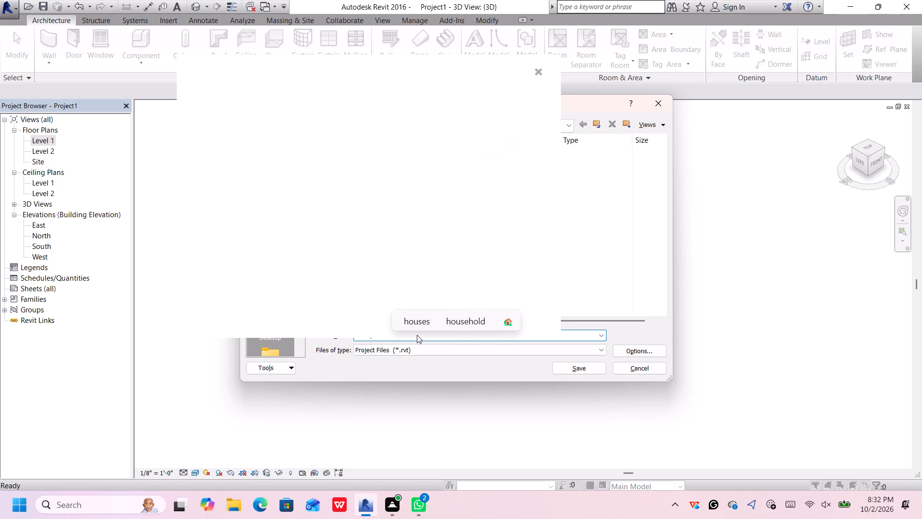
click(541, 70)
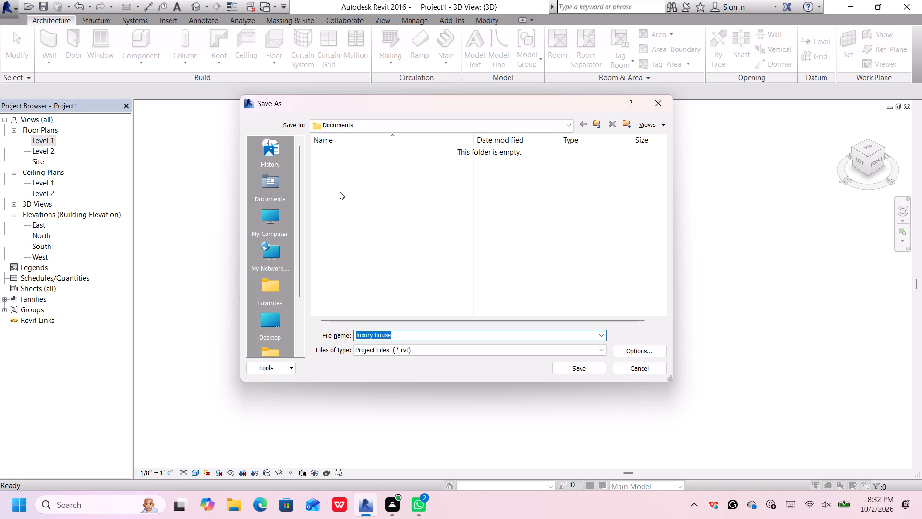
Save the project file in the Desktop folder fuji > REVIT architecture > luxury house.
click(278, 222)
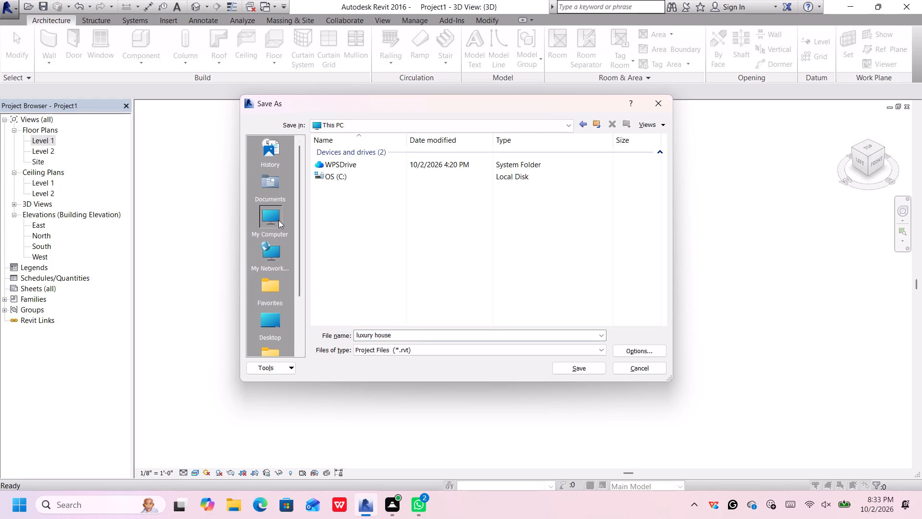
scroll(279, 275, down, 1)
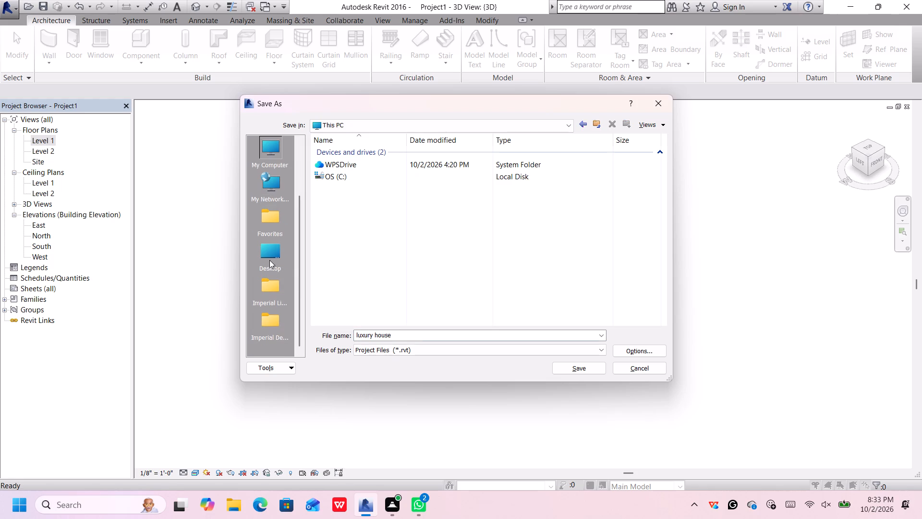
click(269, 258)
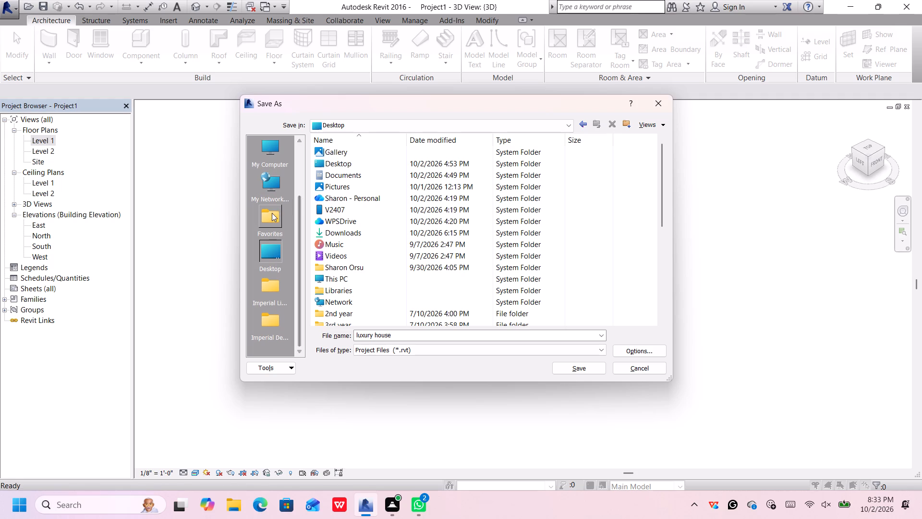
scroll(340, 219, down, 1)
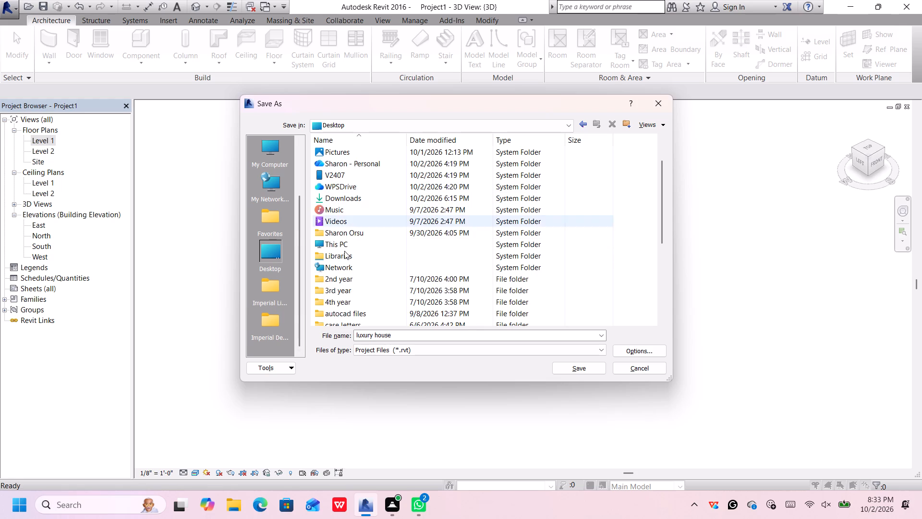
scroll(346, 258, down, 4)
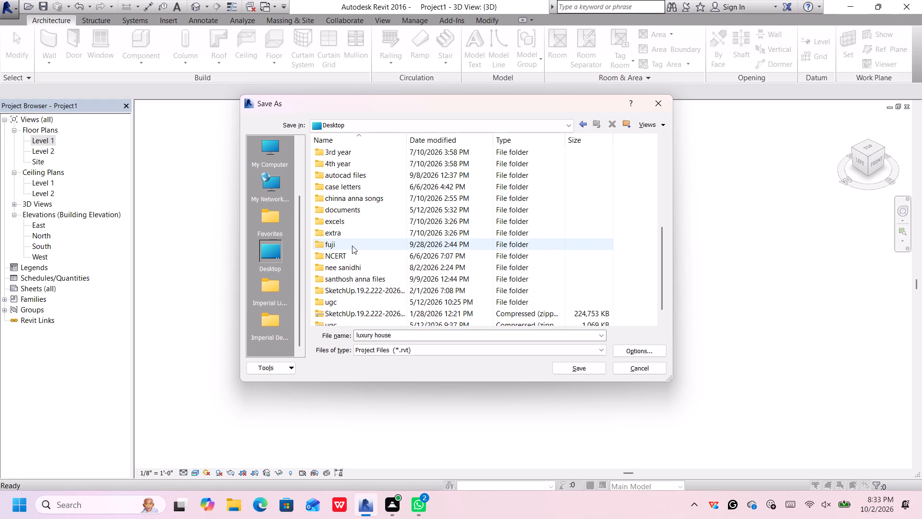
double_click(352, 246)
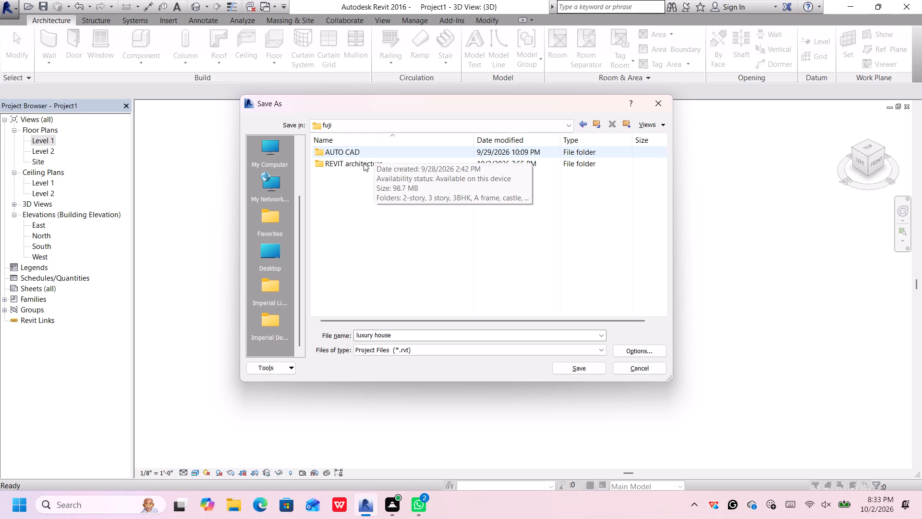
double_click(363, 163)
click(363, 163)
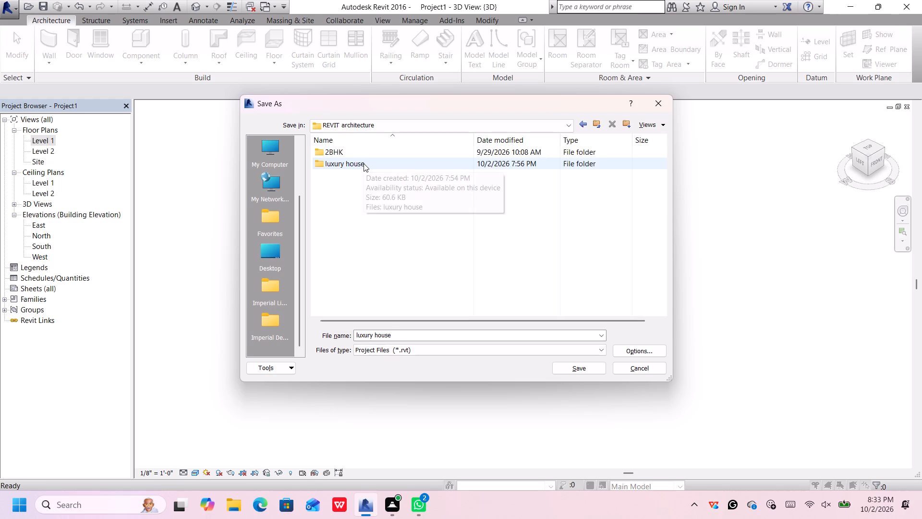
click(364, 163)
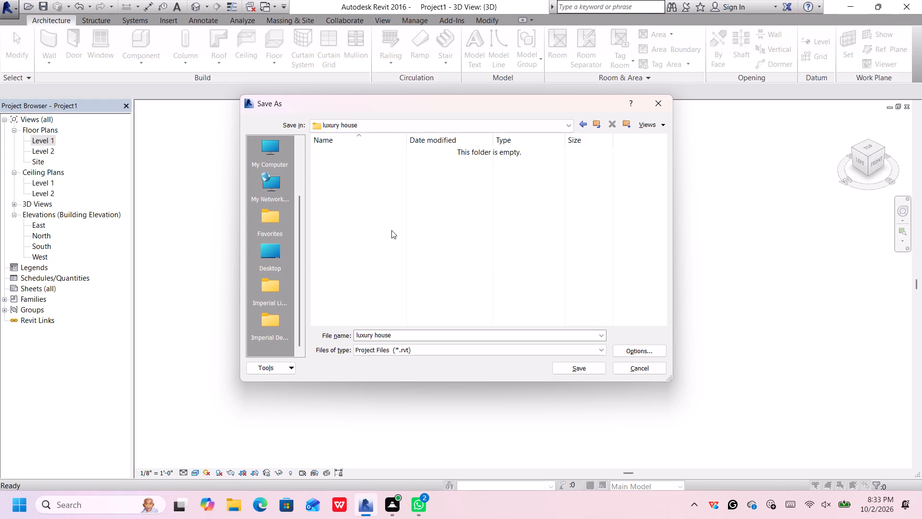
click(595, 369)
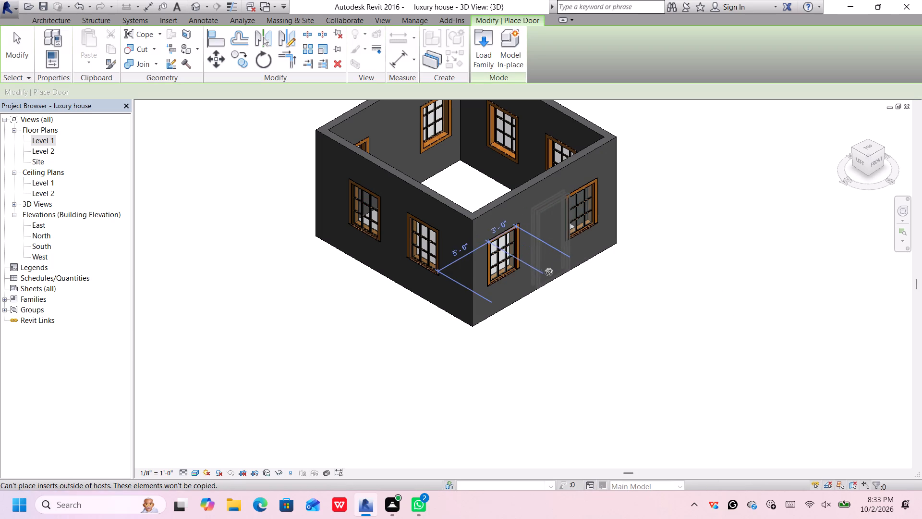
Place a Single-Flush 36" x 84" door between the front wall's windows, about 4'-6" from the window nearer the left wall and 4'-0" from the other.
scroll(548, 270, up, 2)
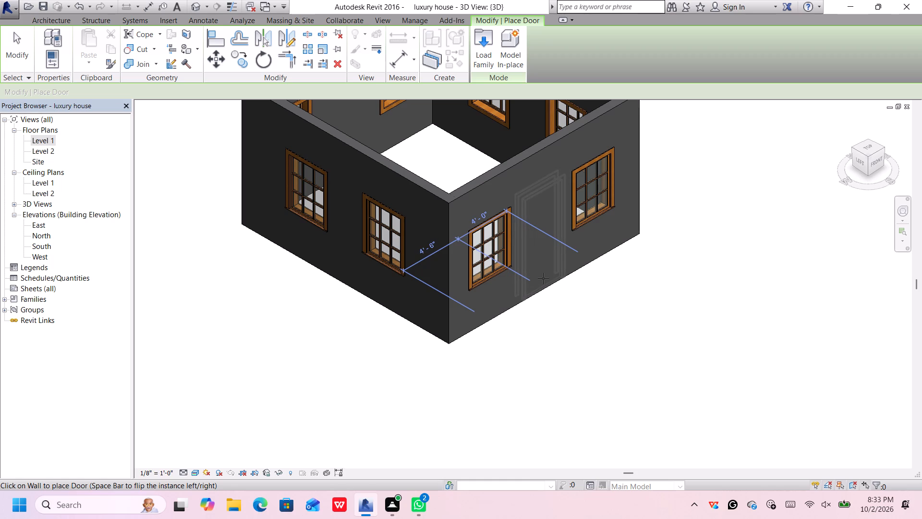
click(543, 278)
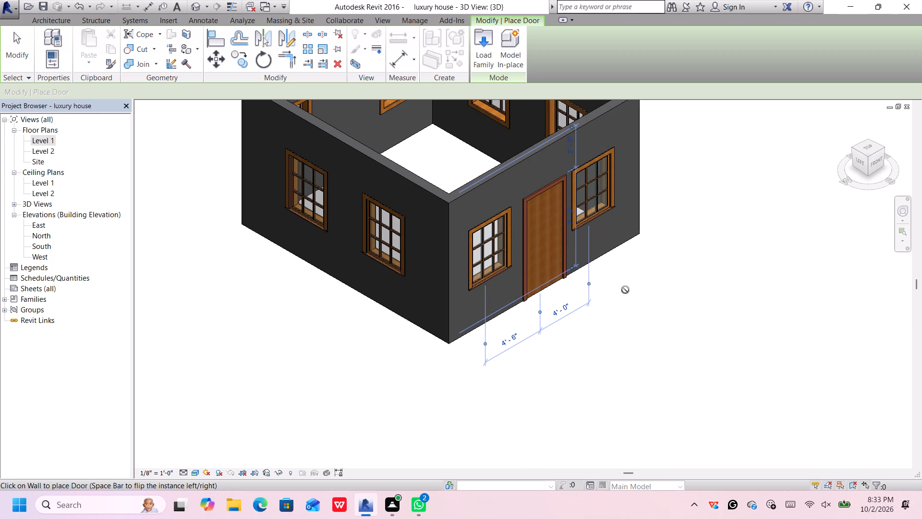
scroll(644, 171, down, 3)
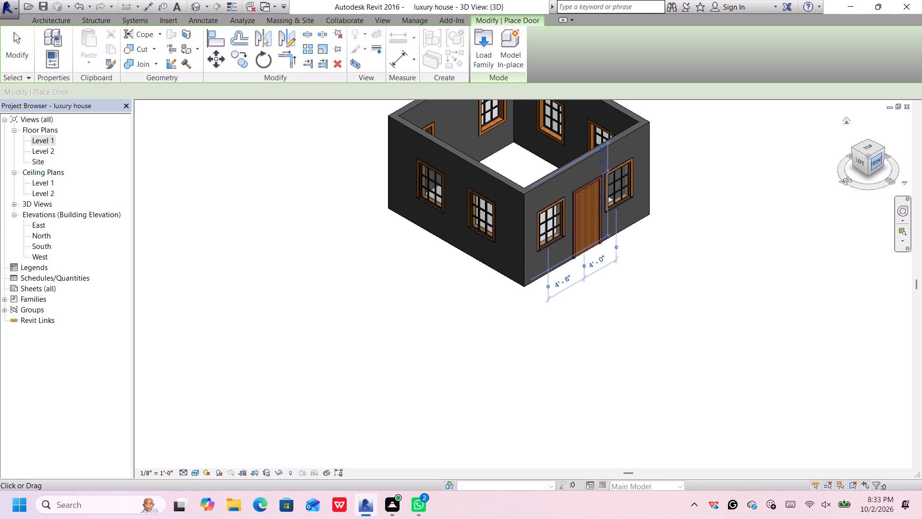
scroll(661, 263, up, 3)
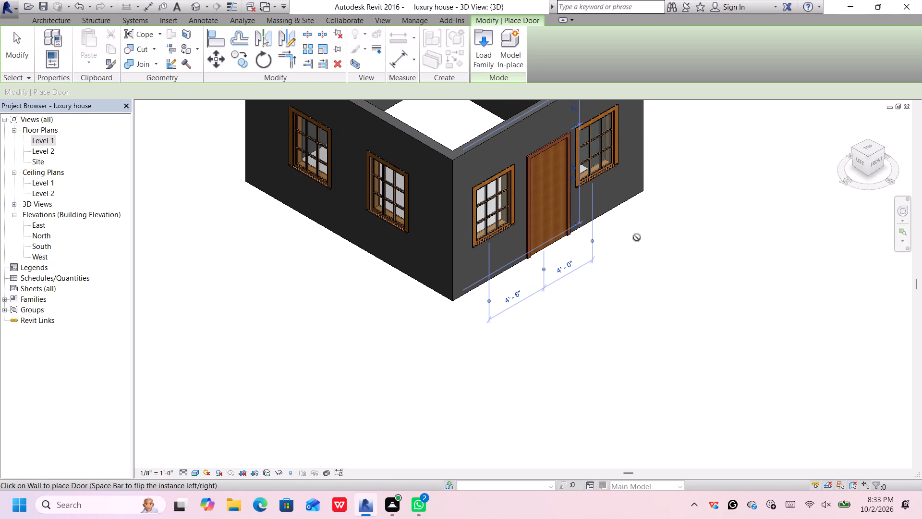
middle_drag(636, 237, 653, 324)
scroll(565, 316, up, 3)
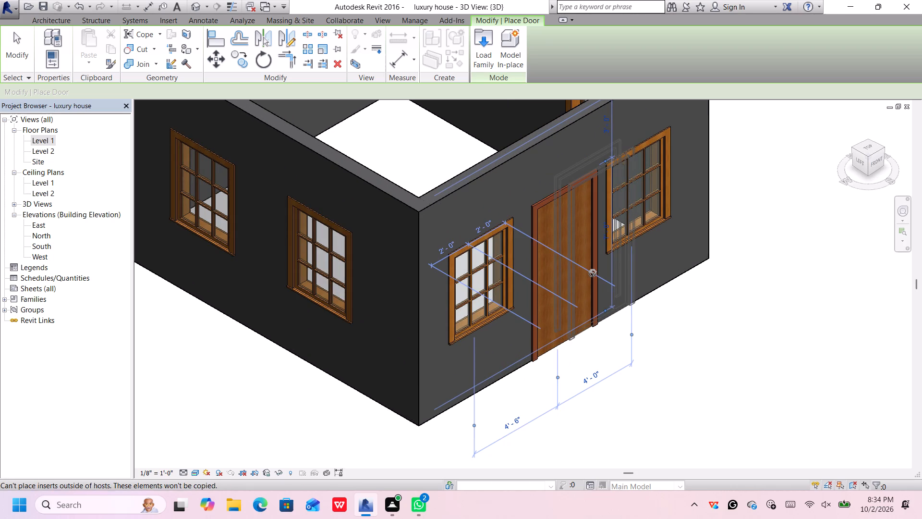
click(590, 273)
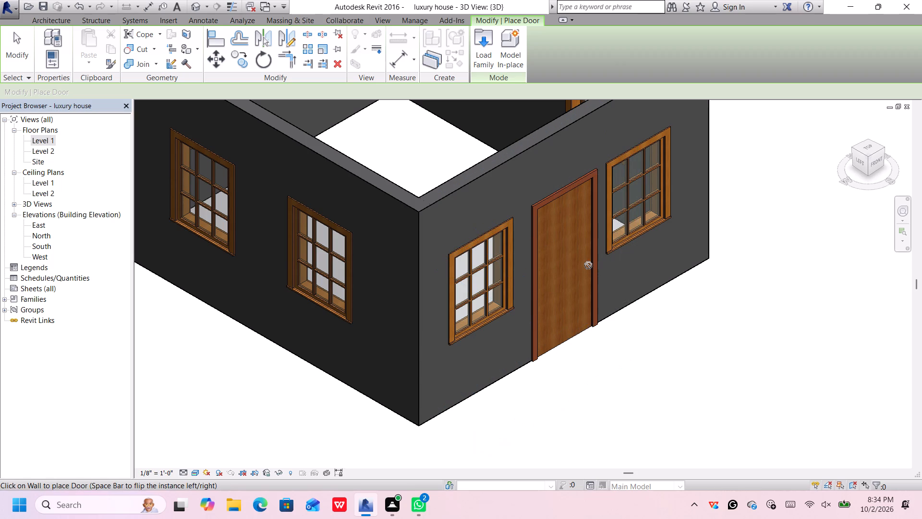
key(Escape)
key(Escape)
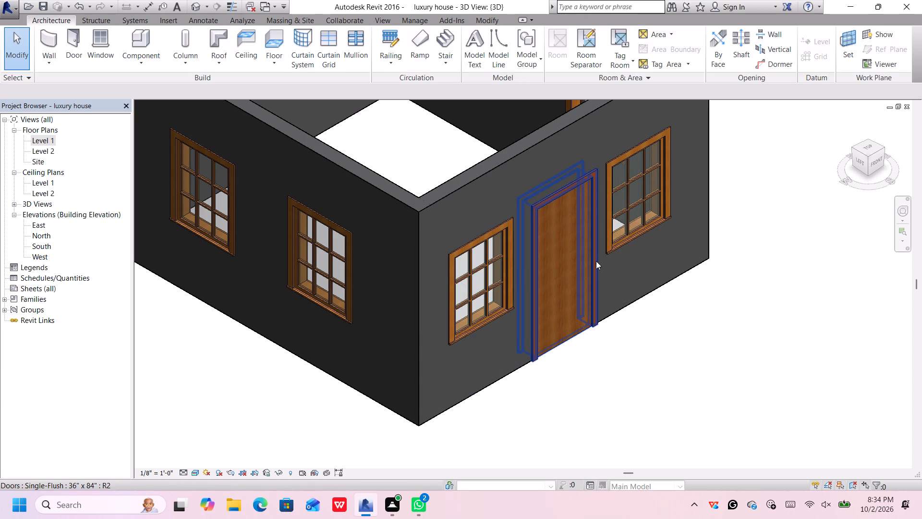
Shift the front door toward the window nearer the left wall until it is centred, 4'-3" from each window.
click(596, 261)
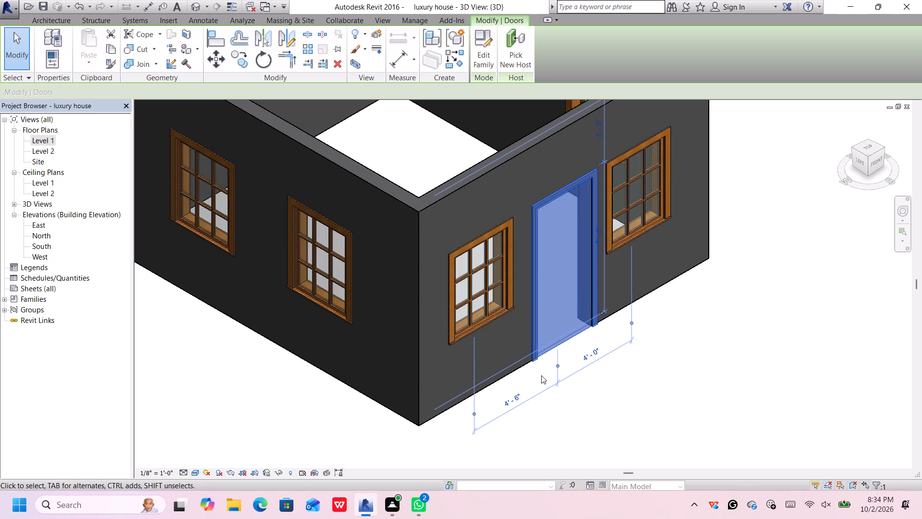
key(Left)
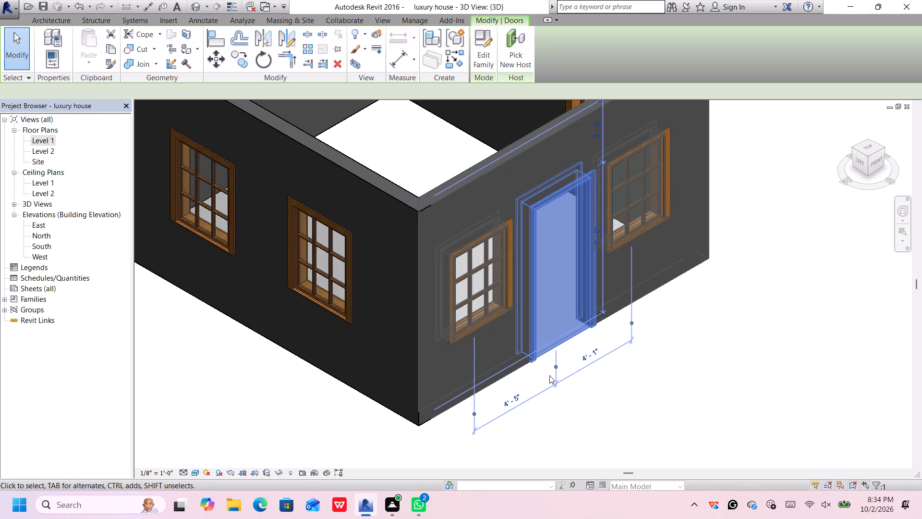
key(Left)
key(Left)
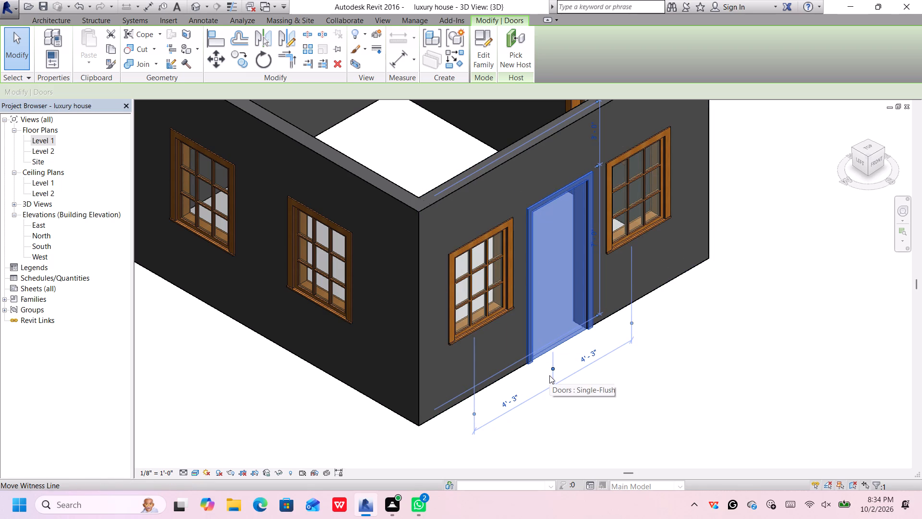
click(738, 377)
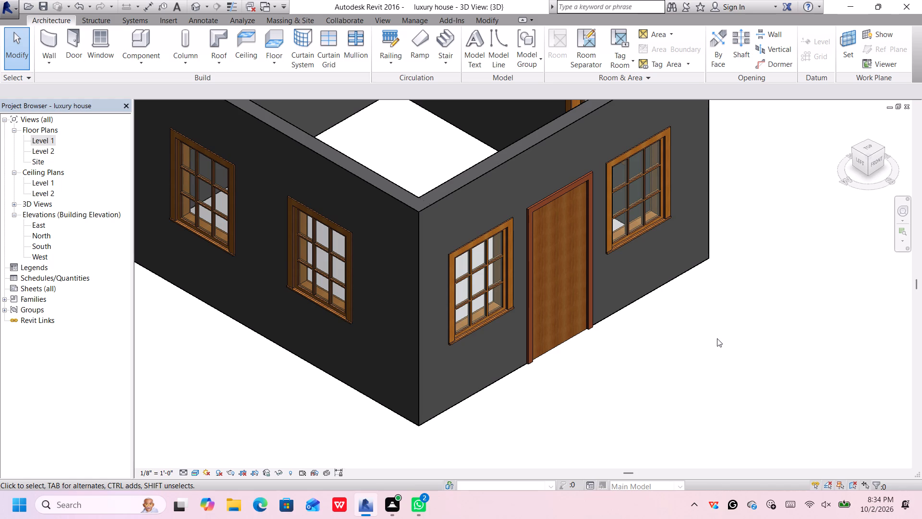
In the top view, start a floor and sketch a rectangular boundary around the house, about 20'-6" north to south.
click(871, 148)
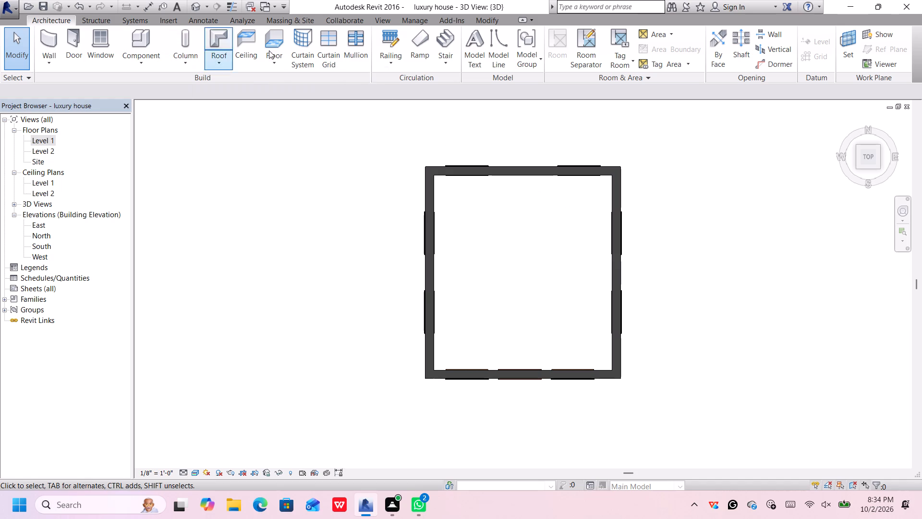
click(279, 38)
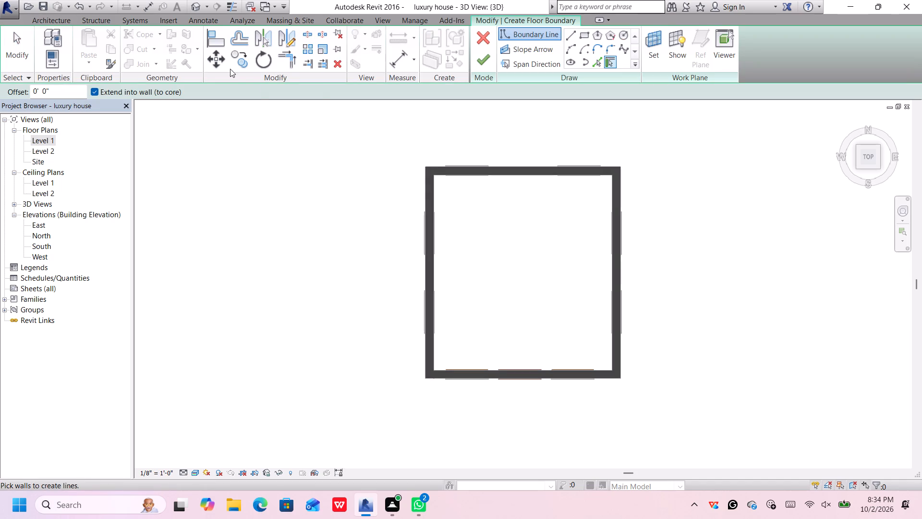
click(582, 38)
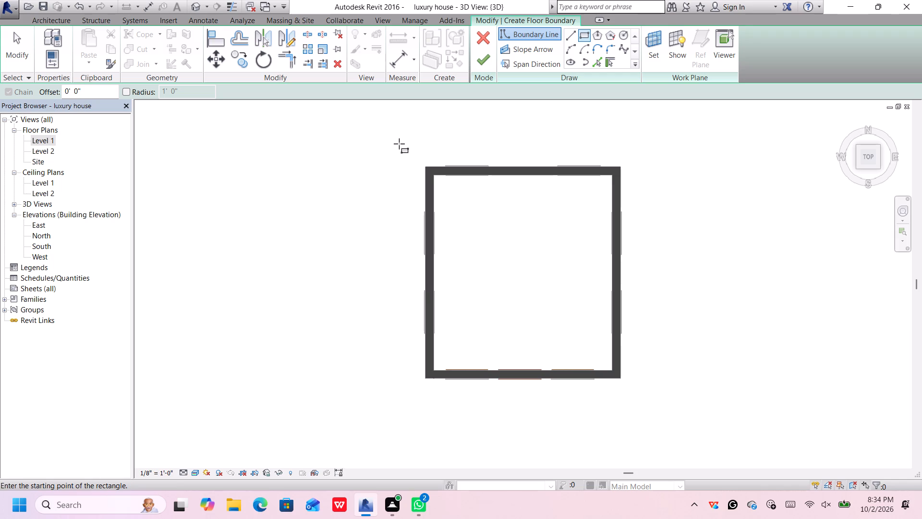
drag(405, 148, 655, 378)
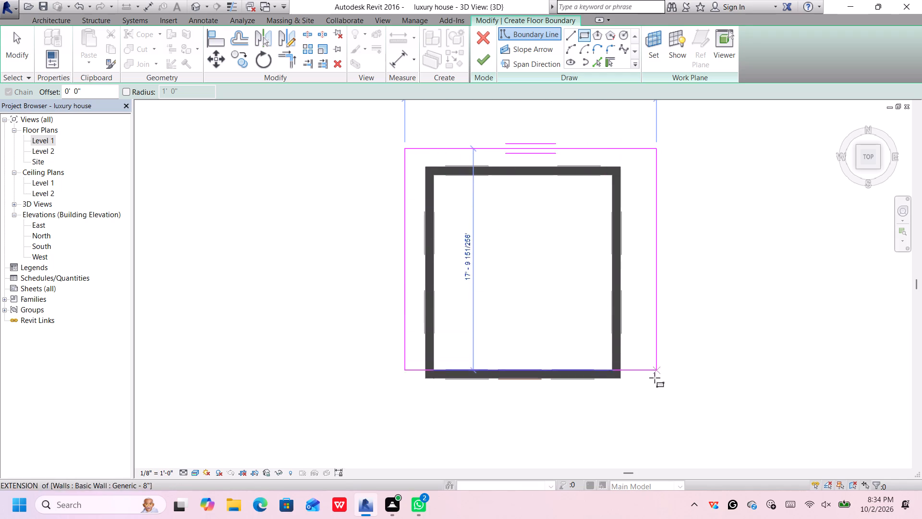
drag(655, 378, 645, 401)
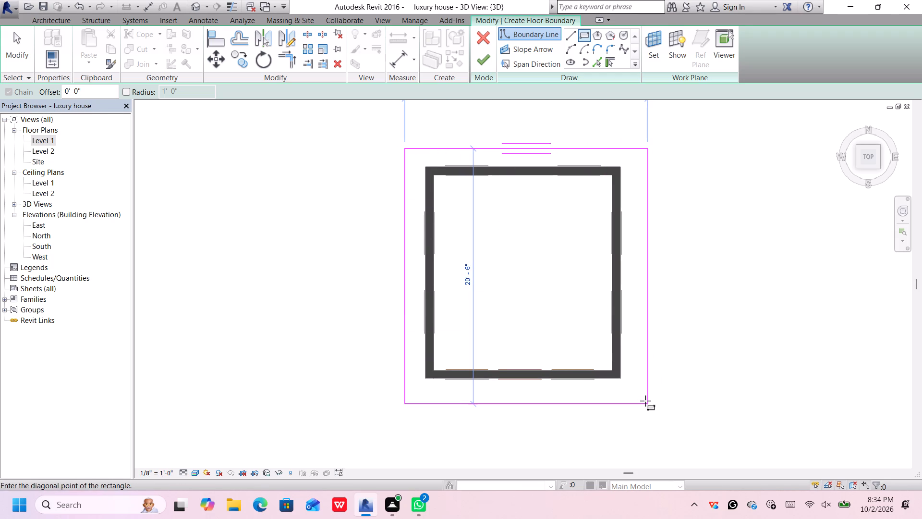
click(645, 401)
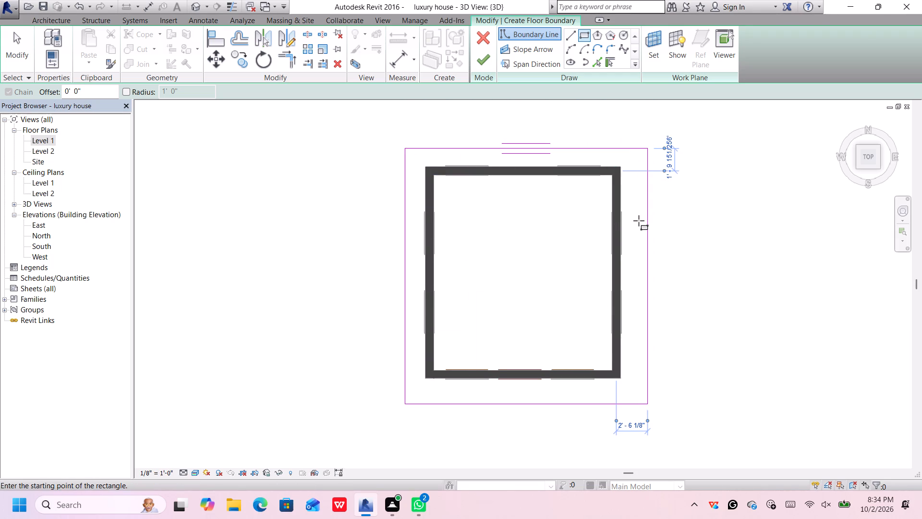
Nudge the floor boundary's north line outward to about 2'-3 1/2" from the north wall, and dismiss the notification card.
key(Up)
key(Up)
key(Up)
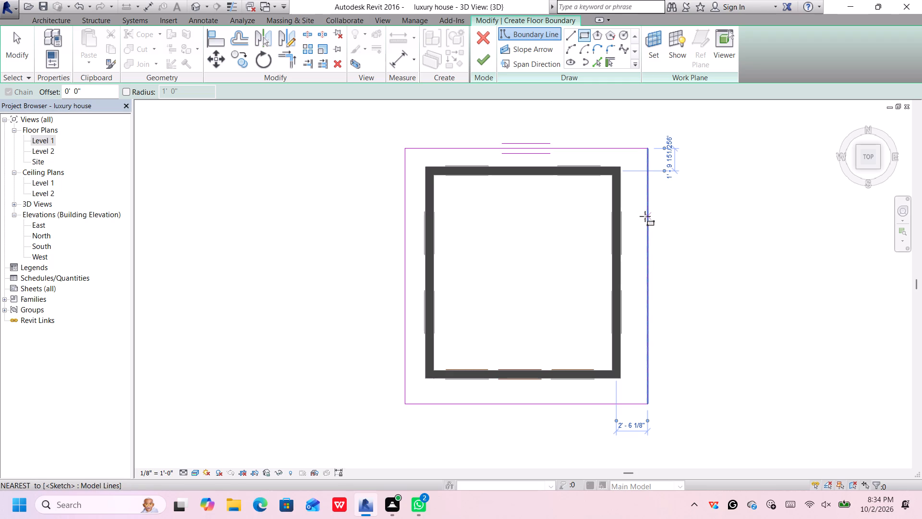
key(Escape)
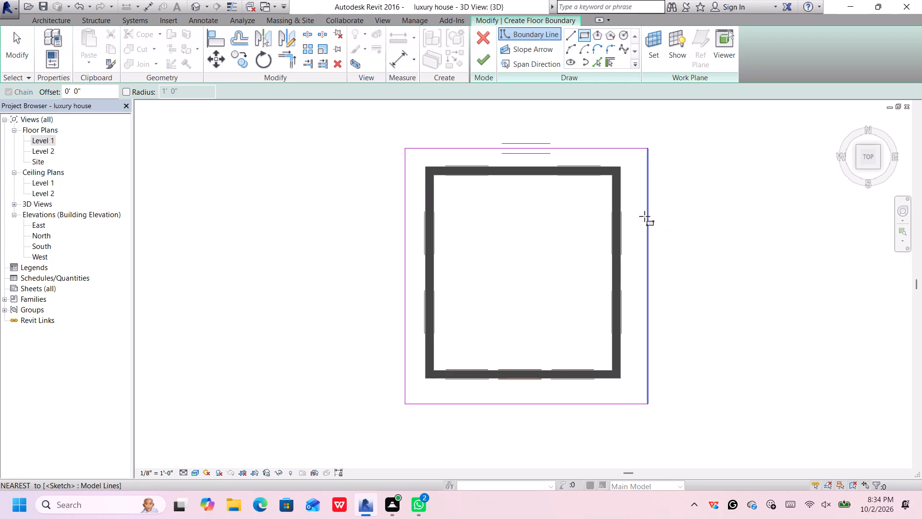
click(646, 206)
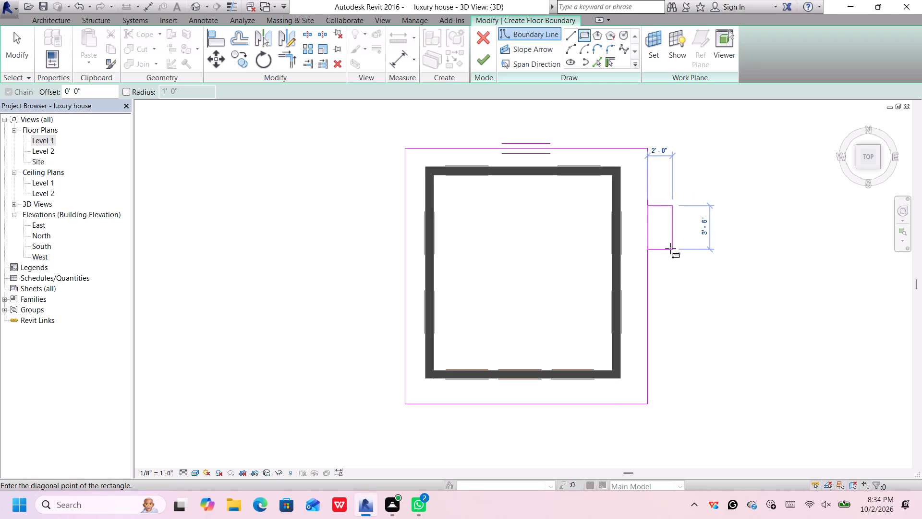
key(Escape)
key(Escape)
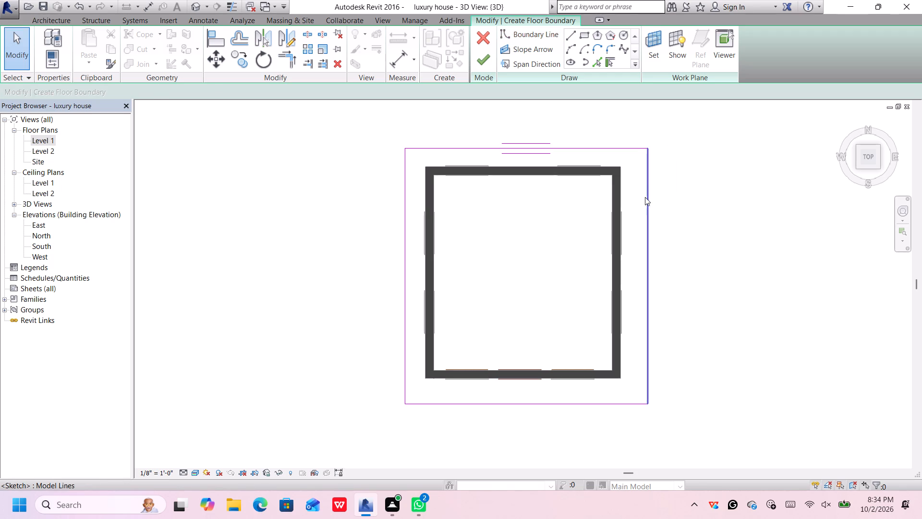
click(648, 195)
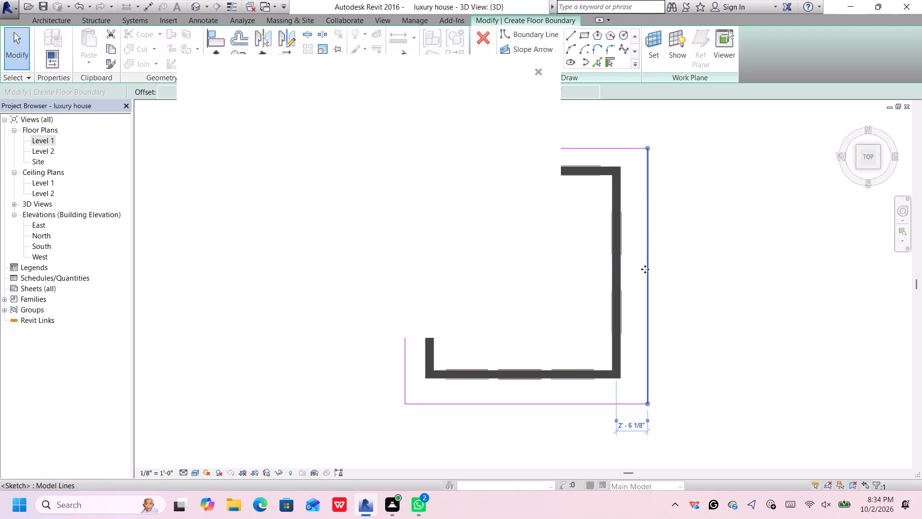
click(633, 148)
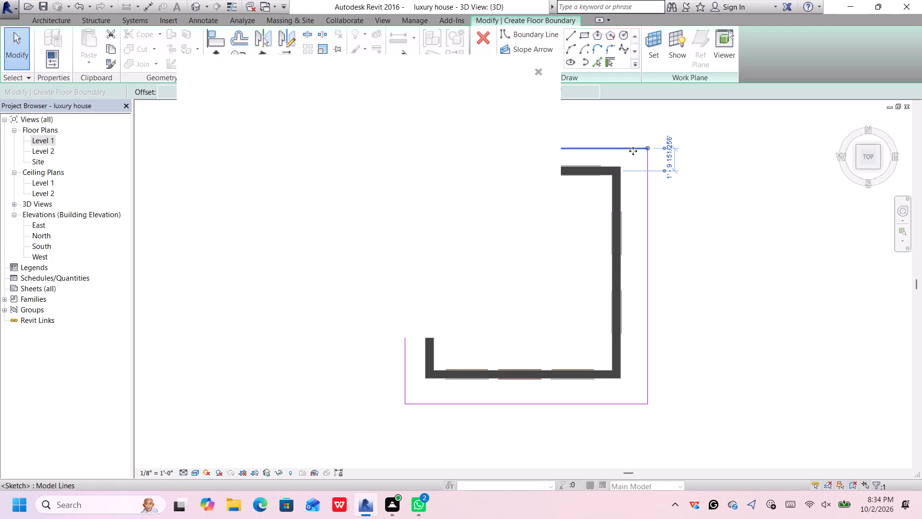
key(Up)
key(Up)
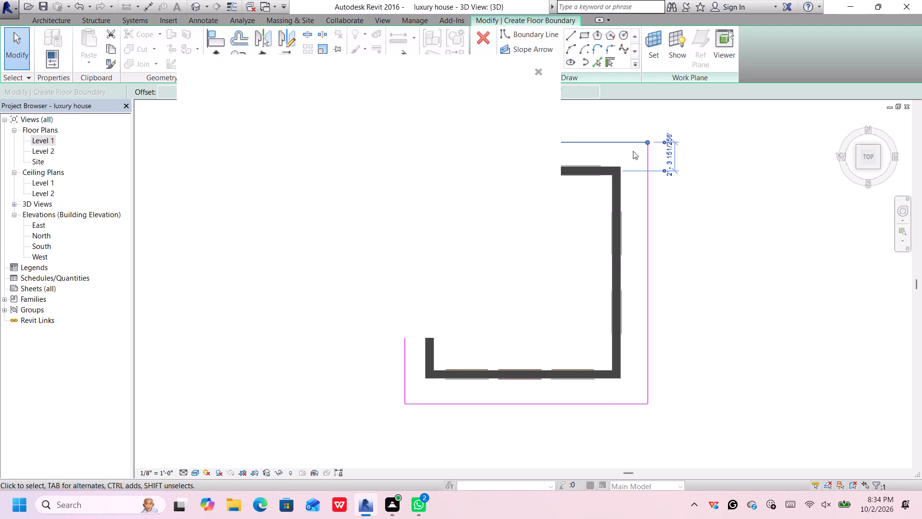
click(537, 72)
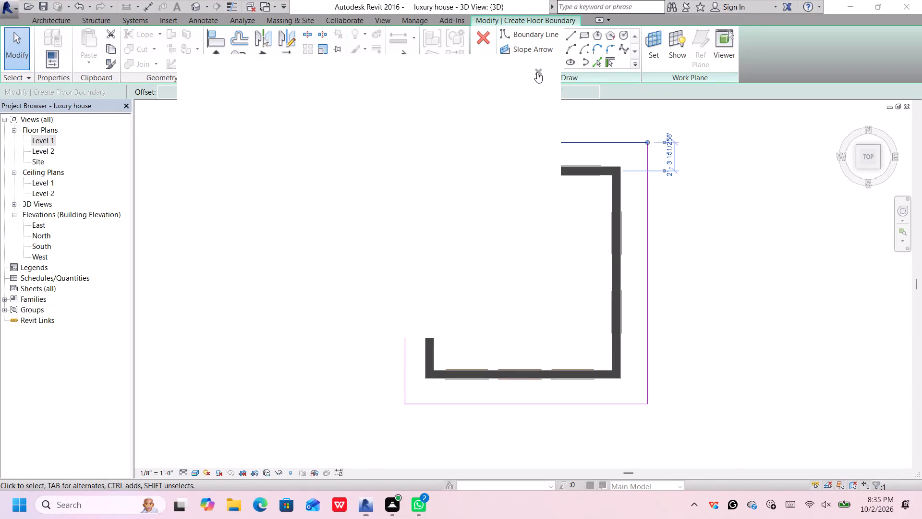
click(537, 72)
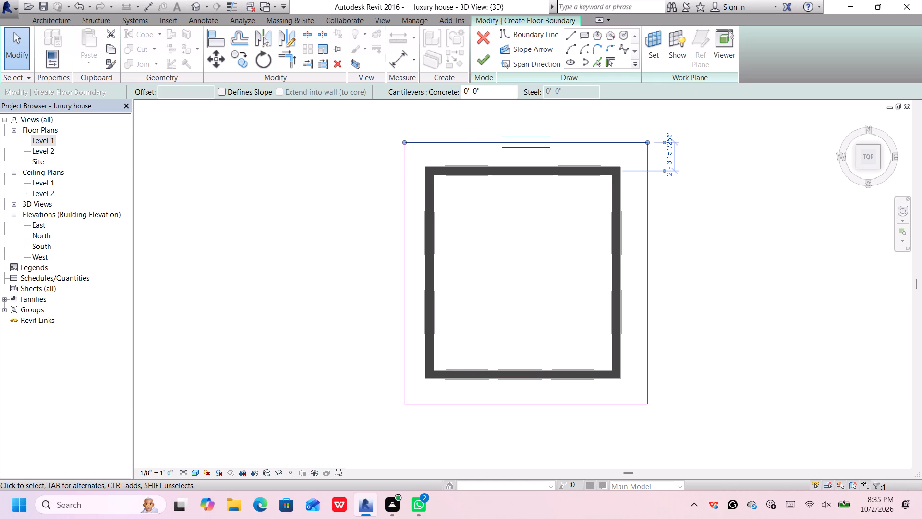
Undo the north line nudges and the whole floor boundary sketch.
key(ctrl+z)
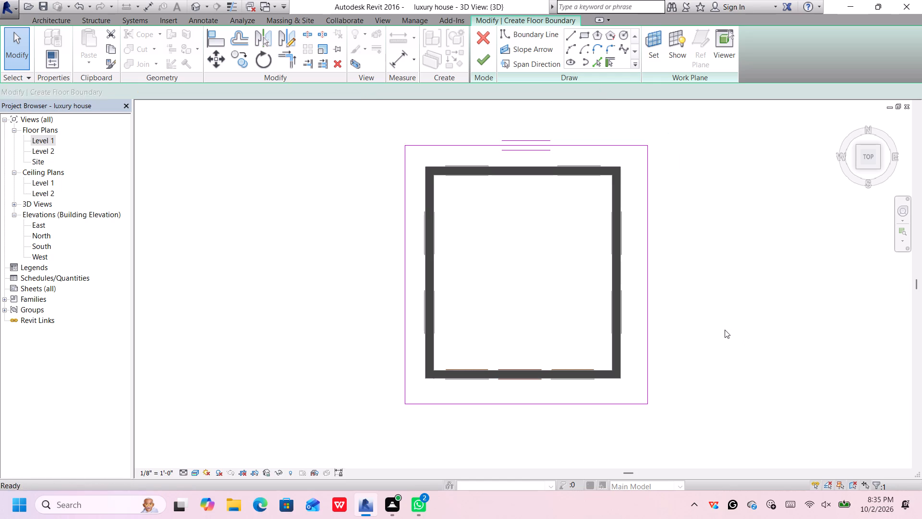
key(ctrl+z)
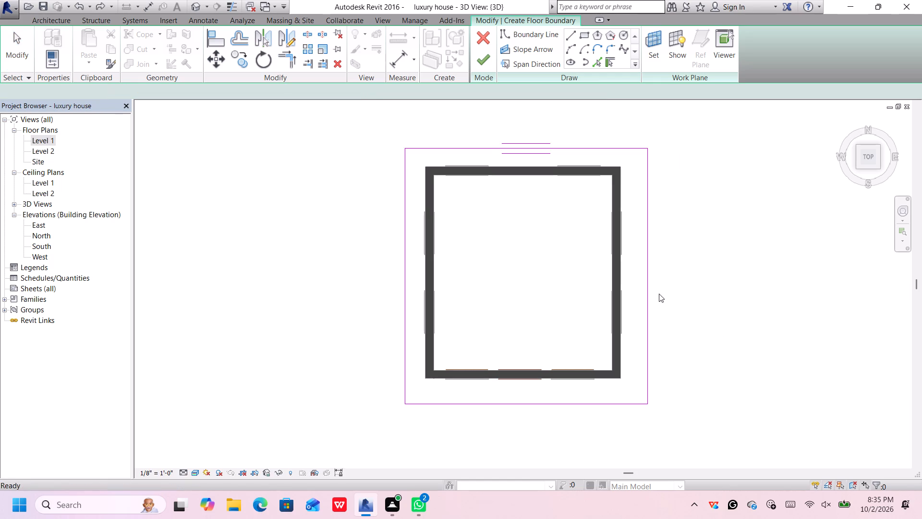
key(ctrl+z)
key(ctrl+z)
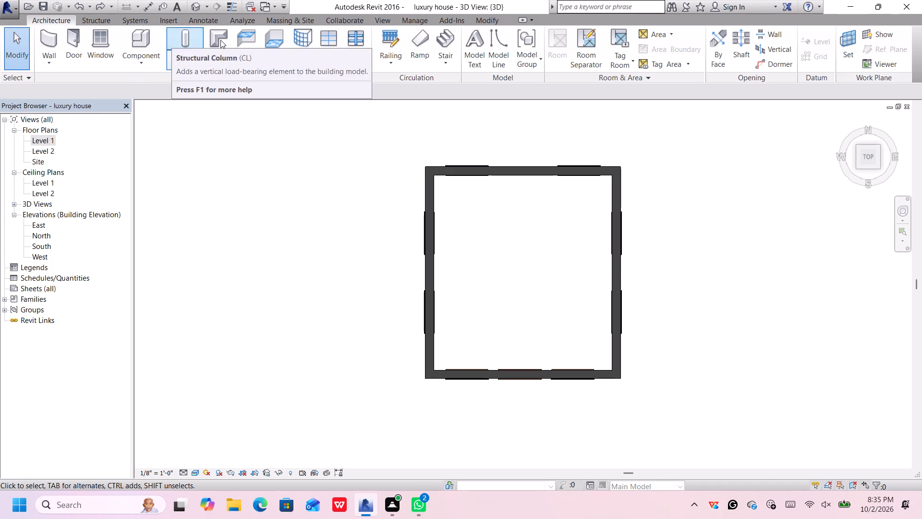
Create an architectural floor with a rectangular boundary around the house, about 20'-6" north to south, about 1'-10 1/2" beyond the north wall and 3'-0 1/2" beyond the east wall.
click(273, 56)
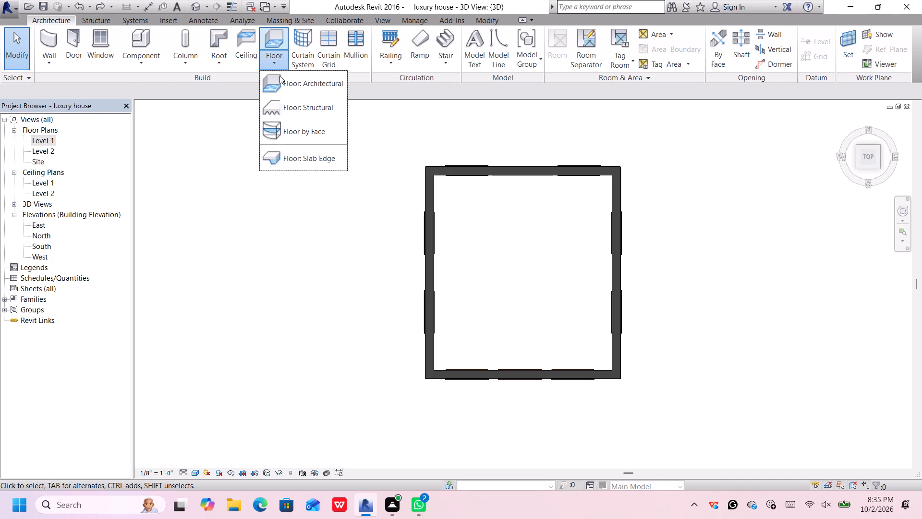
click(282, 82)
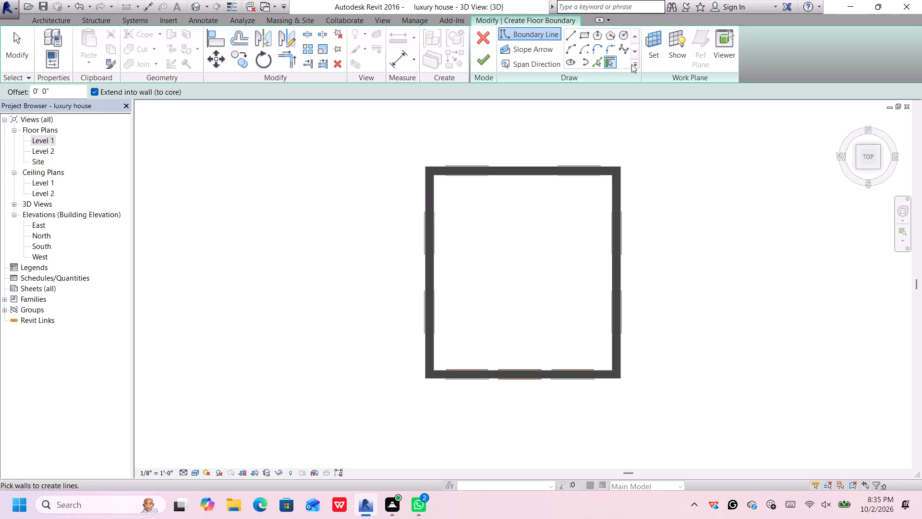
click(582, 37)
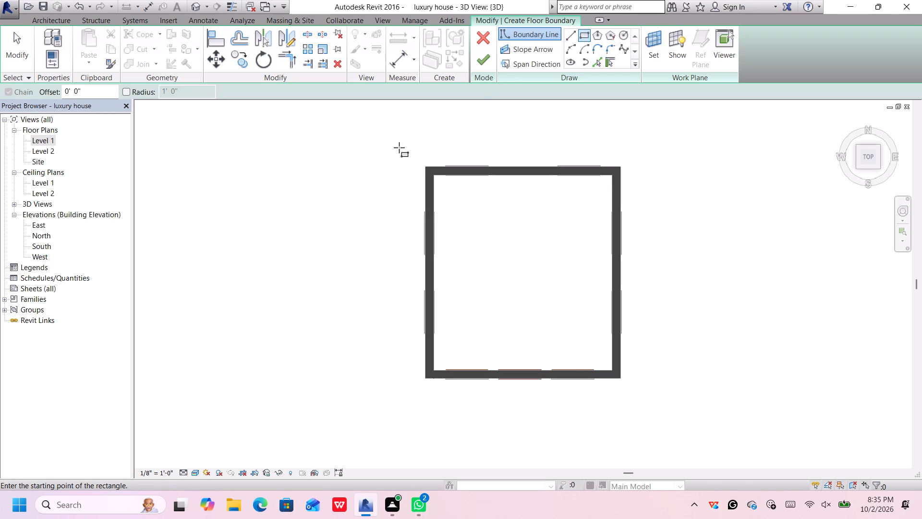
drag(399, 148, 655, 402)
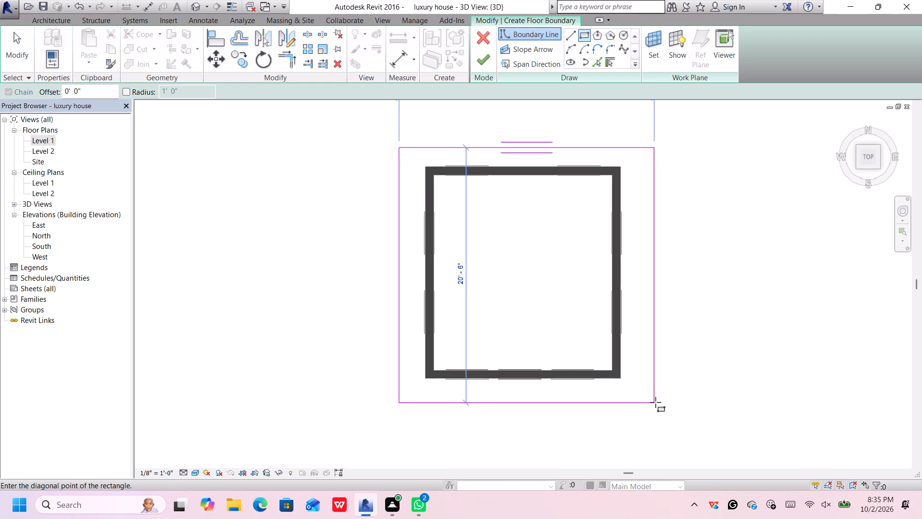
click(655, 402)
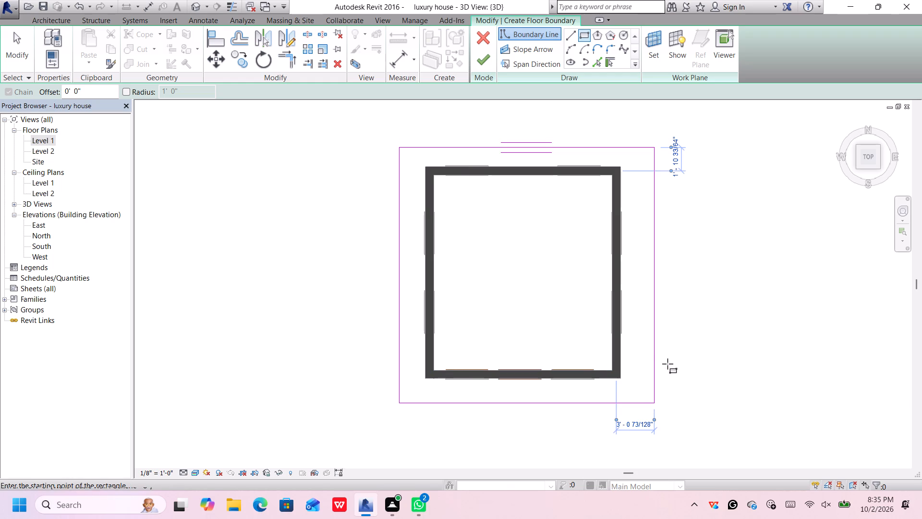
key(Up)
key(Return)
key(Return)
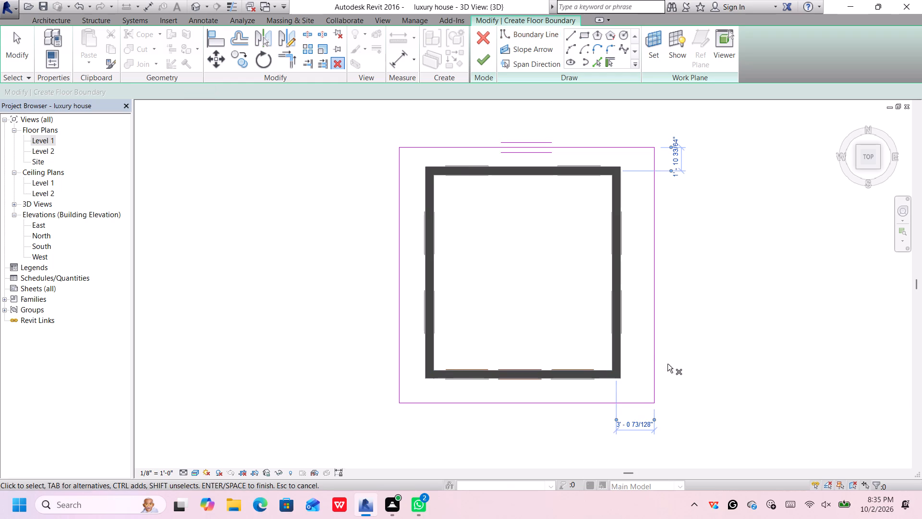
key(Return)
key(Escape)
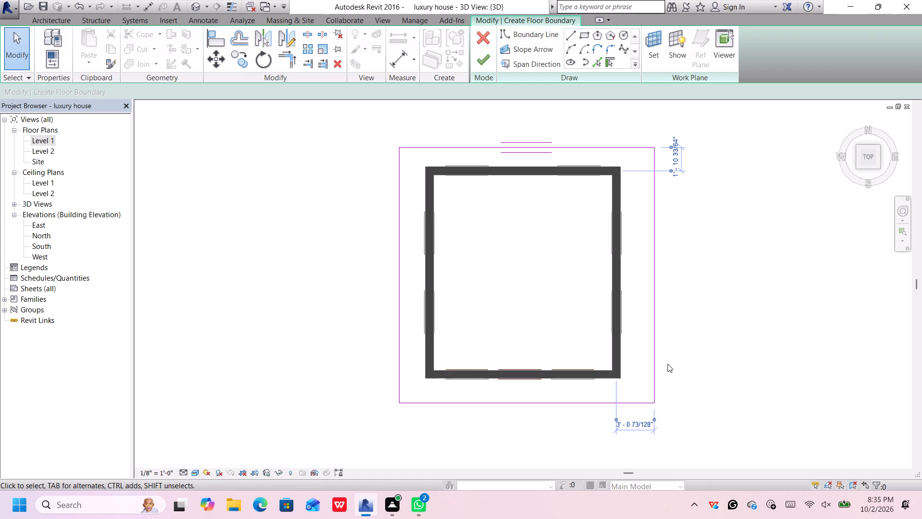
click(485, 59)
Edit the floor boundary, nudging its north line outward to about 2'-4 1/2" from the north wall, and finish the sketch.
click(650, 161)
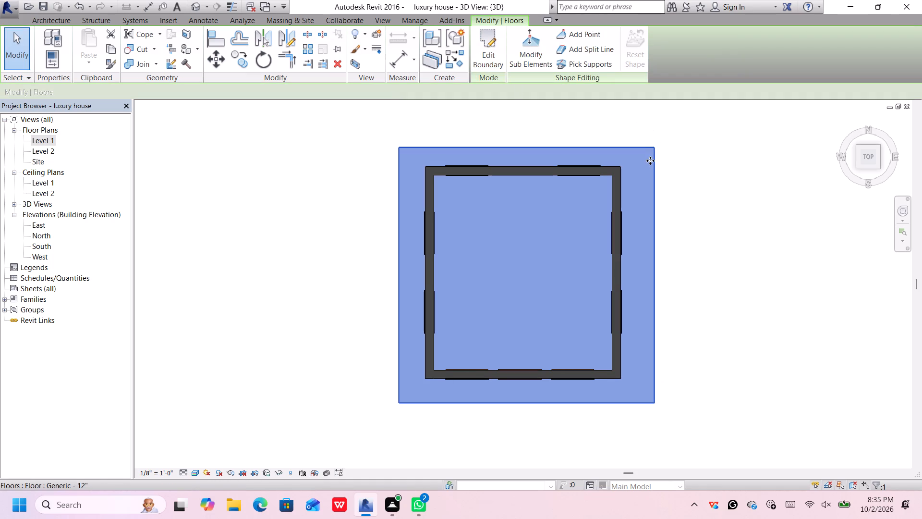
click(655, 159)
click(647, 208)
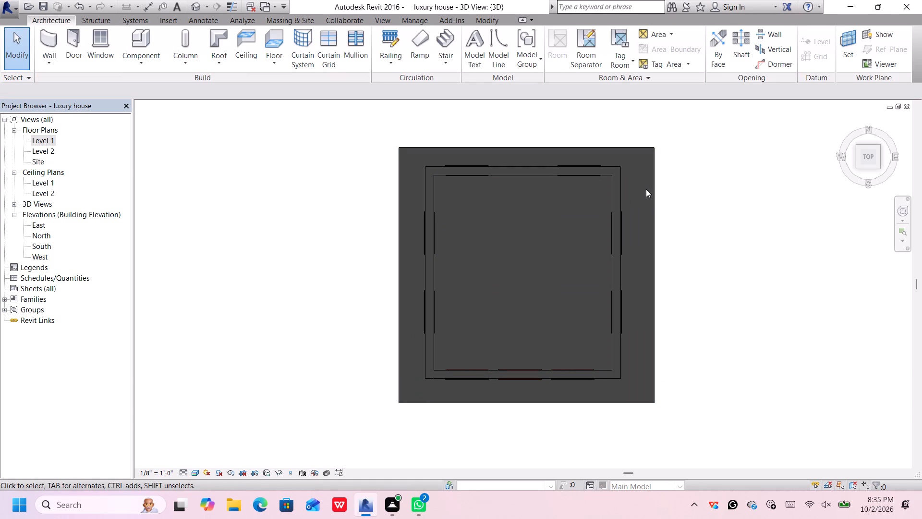
click(646, 189)
key(Escape)
click(650, 150)
click(653, 150)
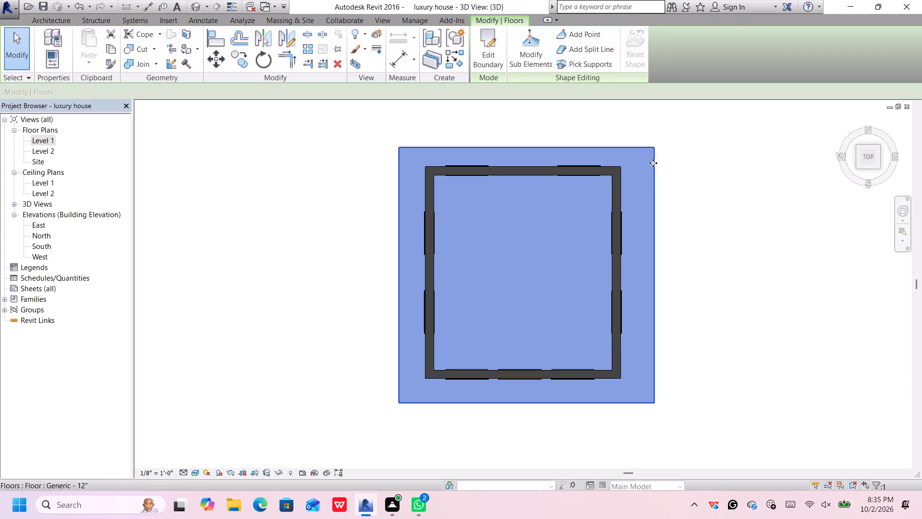
triple_click(654, 163)
click(646, 148)
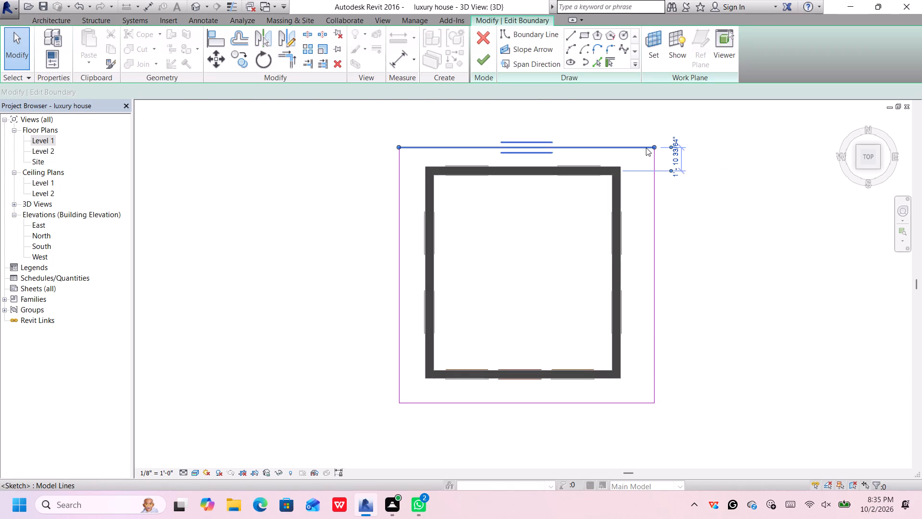
key(Up)
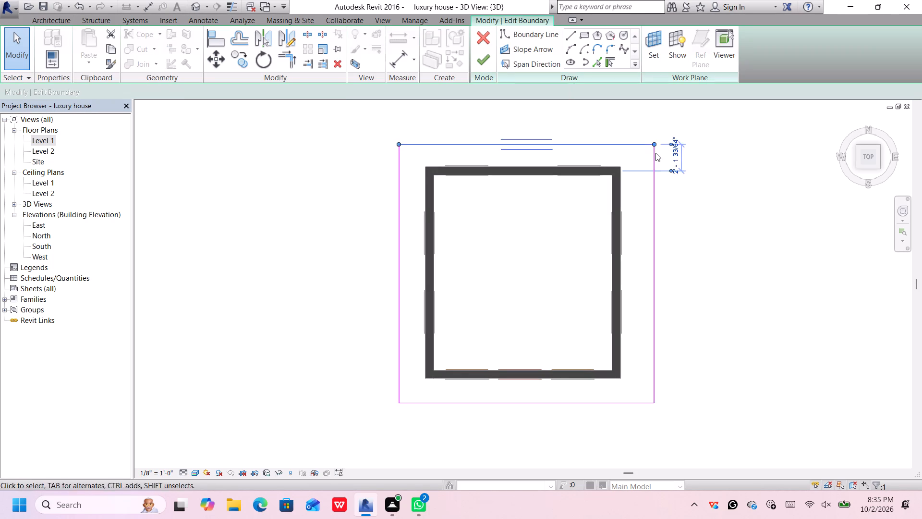
key(Up)
key(Up)
key(Down)
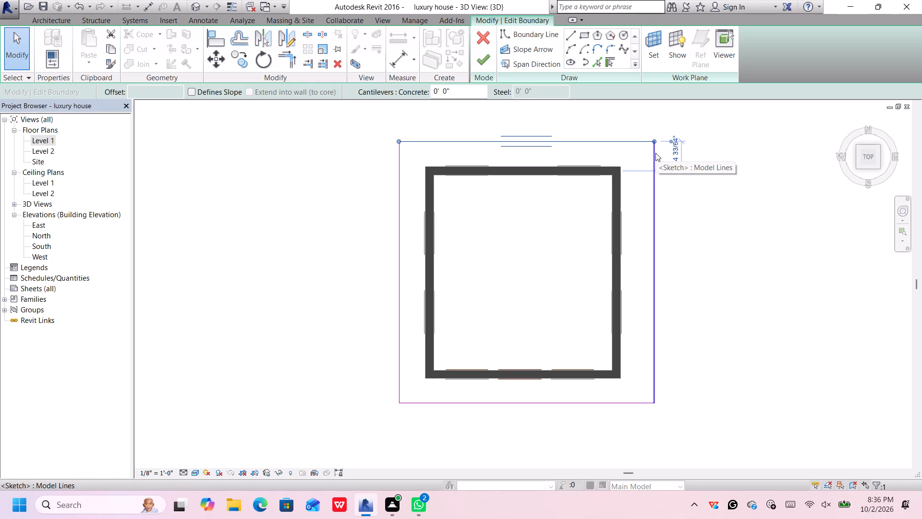
click(710, 258)
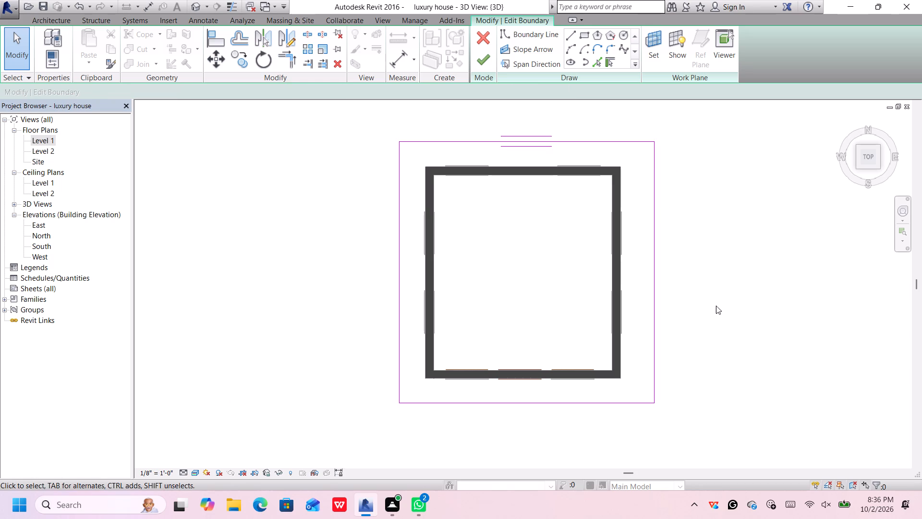
click(480, 60)
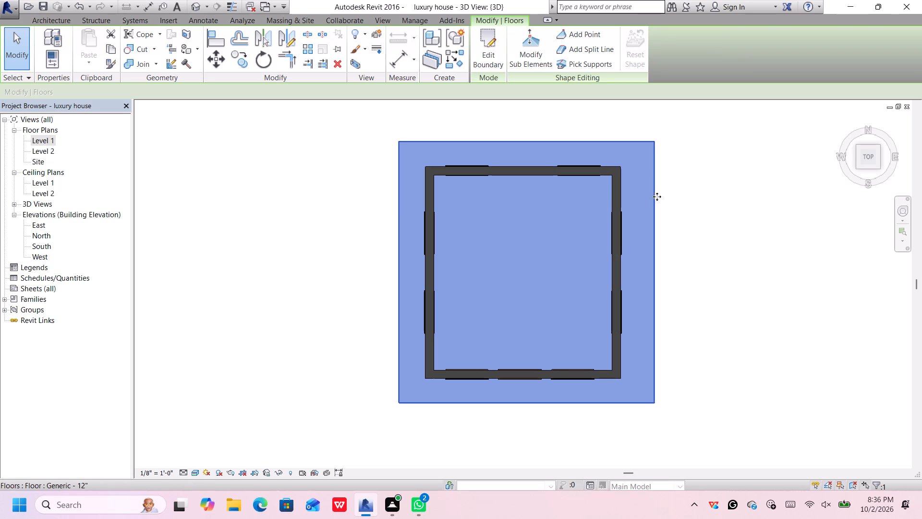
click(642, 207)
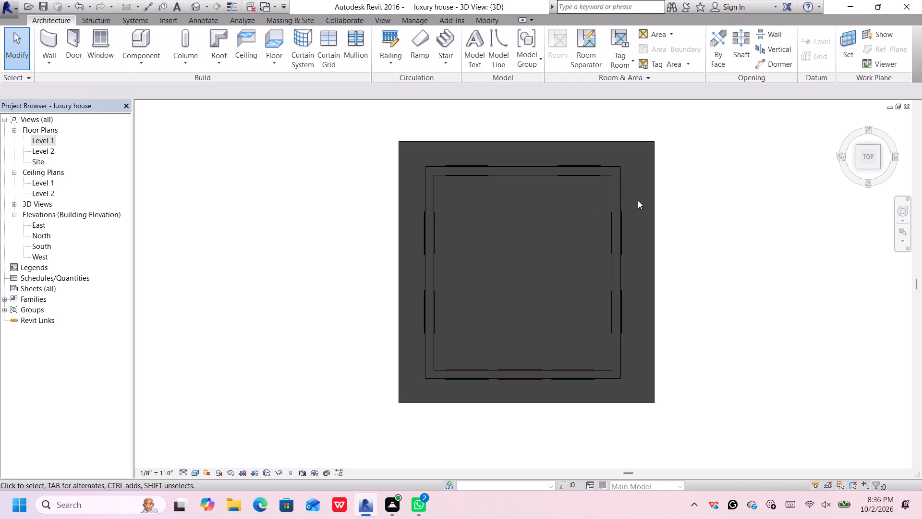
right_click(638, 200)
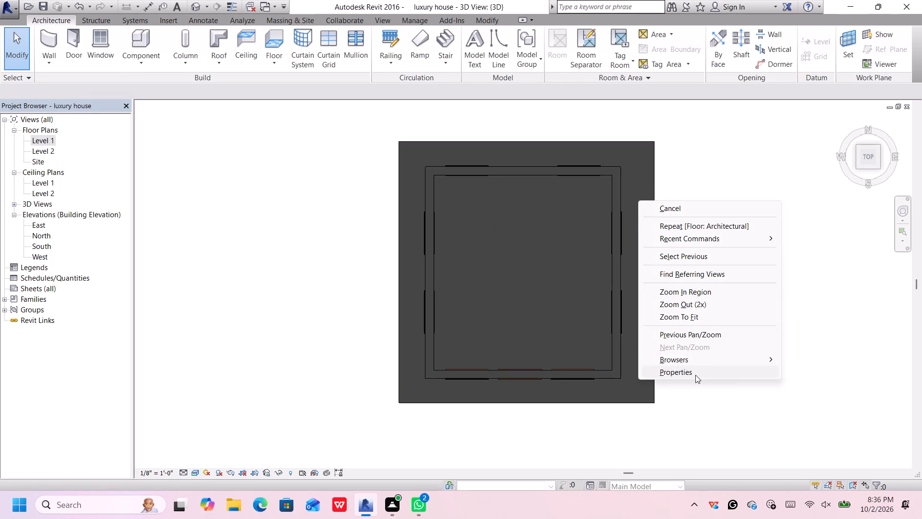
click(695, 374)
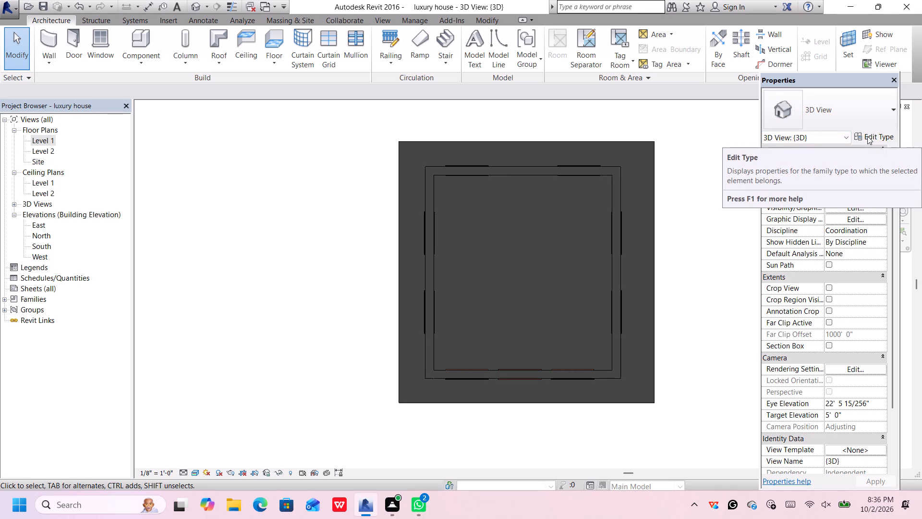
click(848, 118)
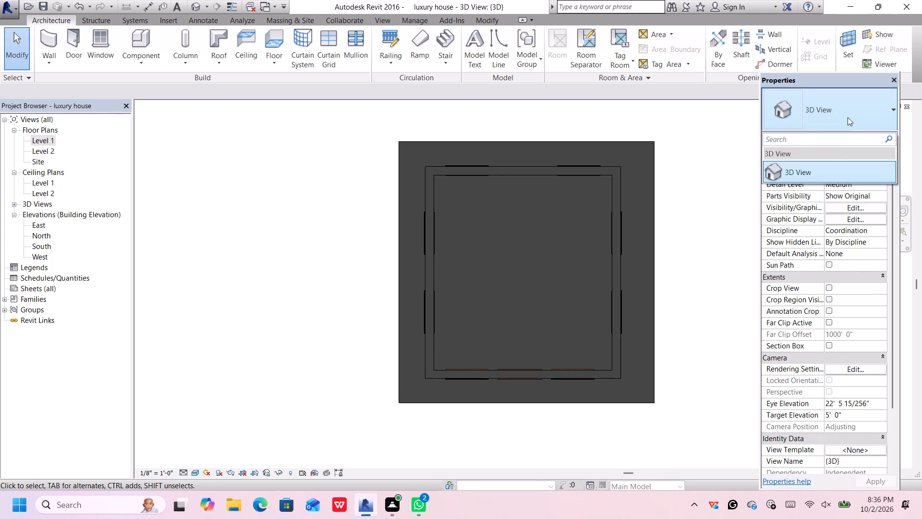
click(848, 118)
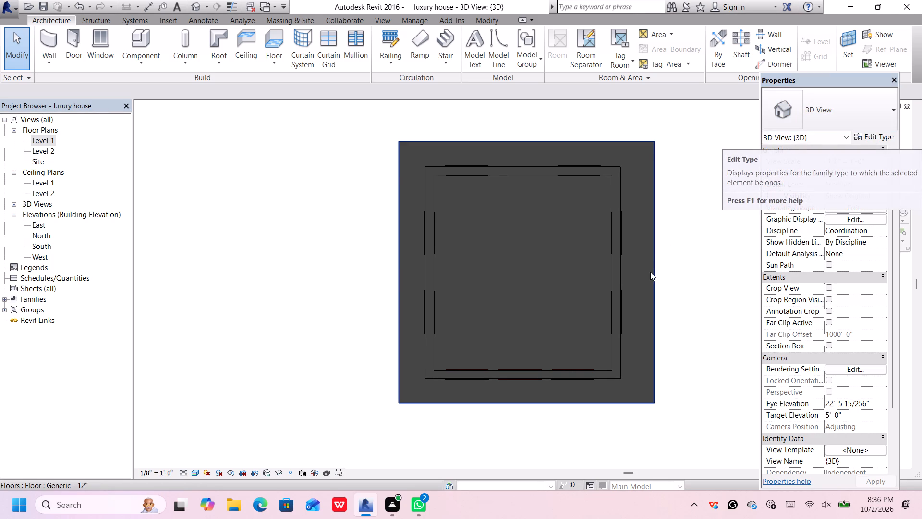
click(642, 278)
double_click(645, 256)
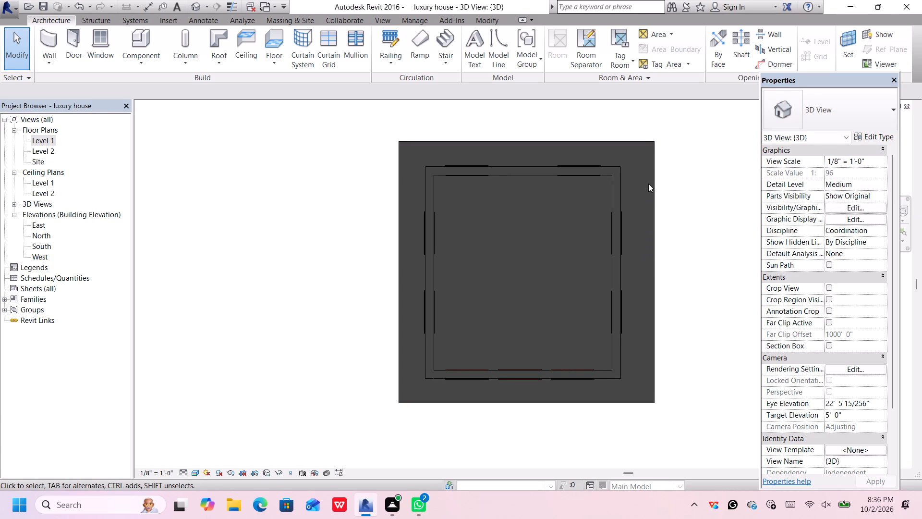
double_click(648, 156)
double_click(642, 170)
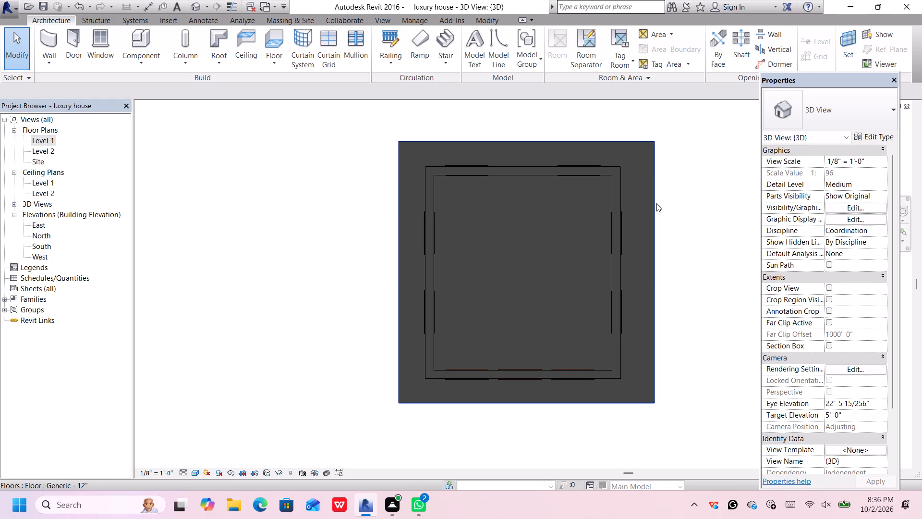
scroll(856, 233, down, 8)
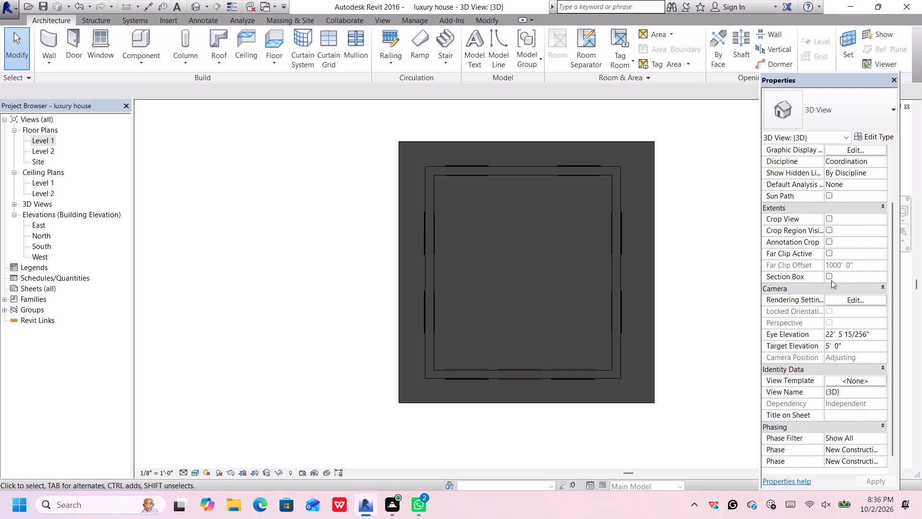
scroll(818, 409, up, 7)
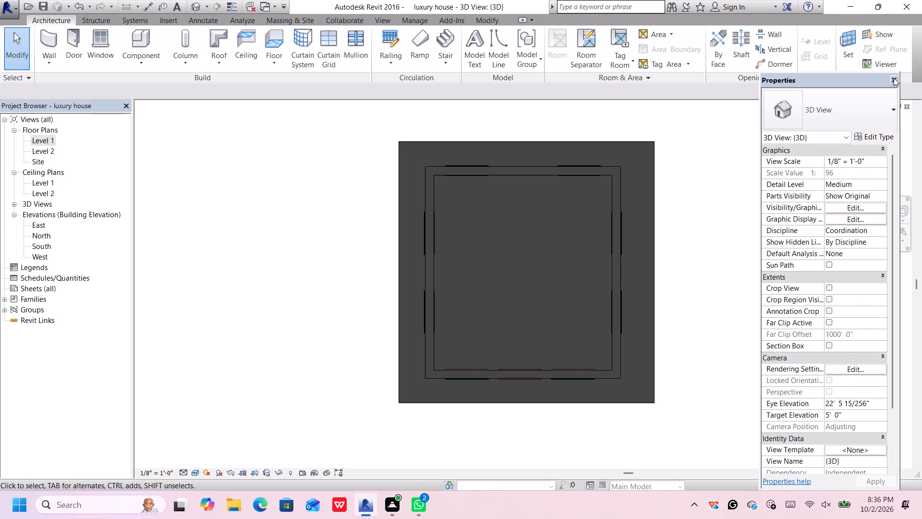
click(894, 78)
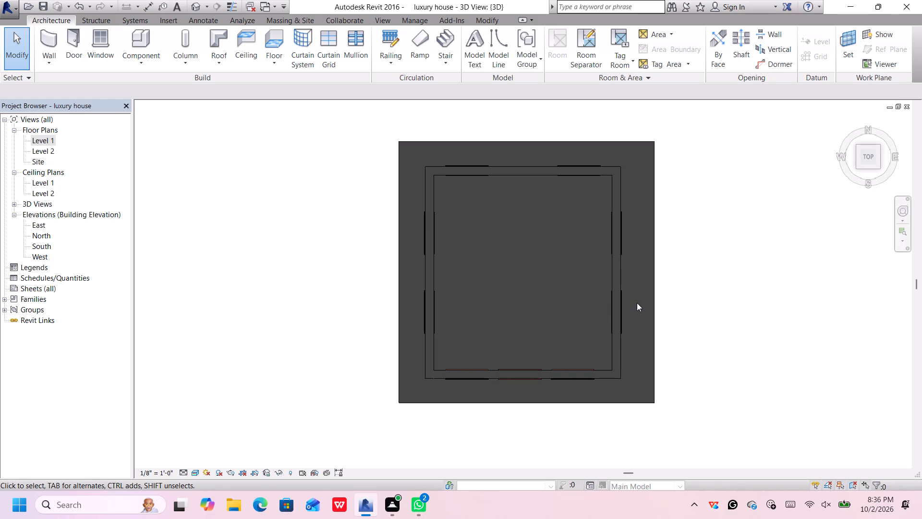
Show the properties of the floor slab around the house and change its type to Generic - 2'.
double_click(637, 303)
right_click(637, 303)
click(684, 474)
scroll(829, 185, down, 4)
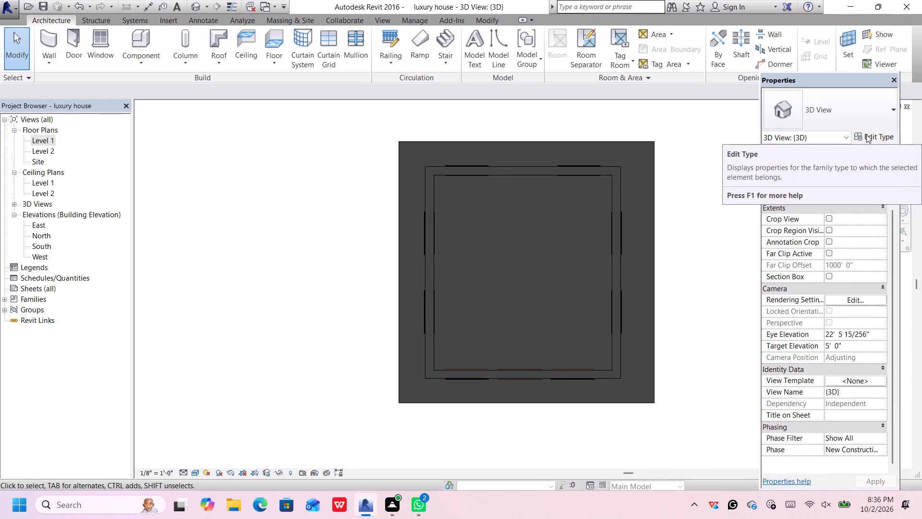
click(866, 135)
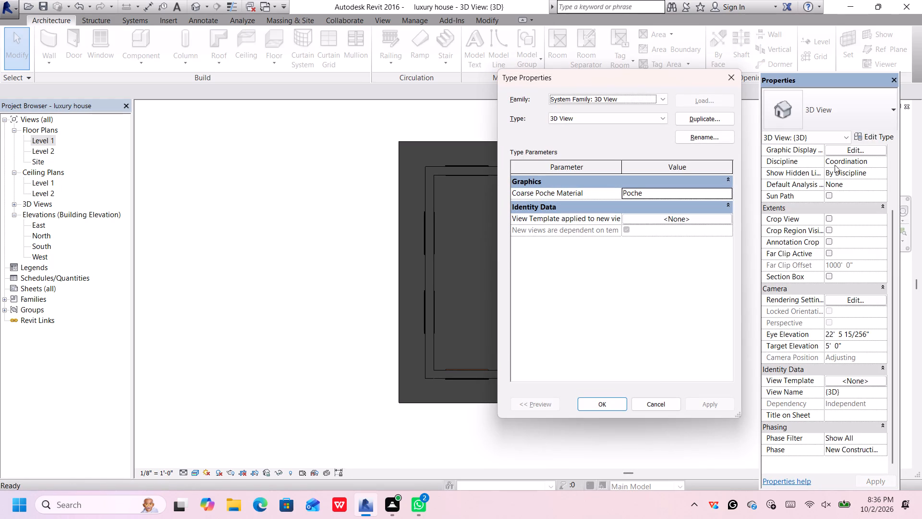
click(725, 78)
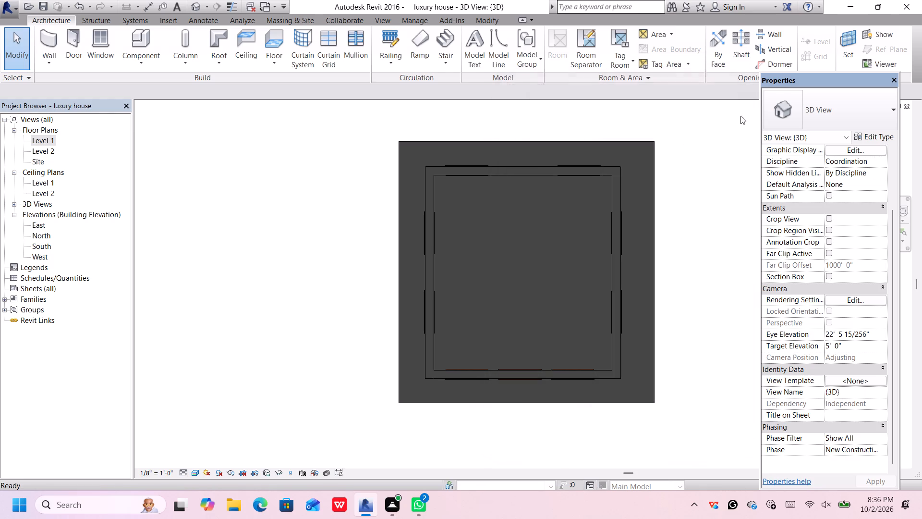
scroll(816, 245, down, 4)
click(601, 394)
click(639, 168)
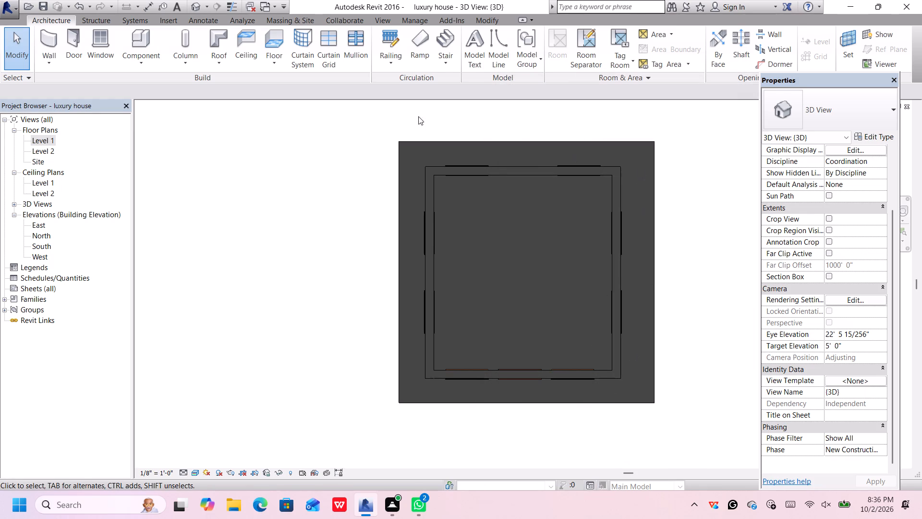
click(404, 149)
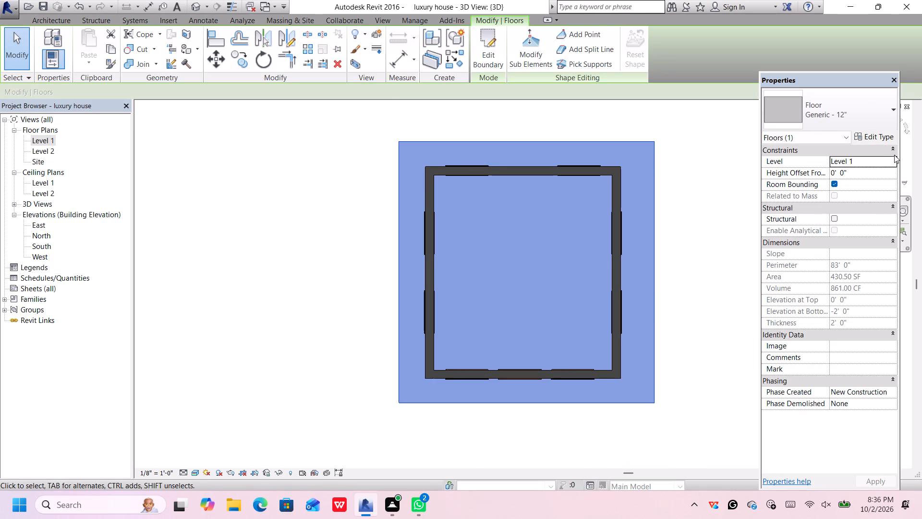
click(865, 102)
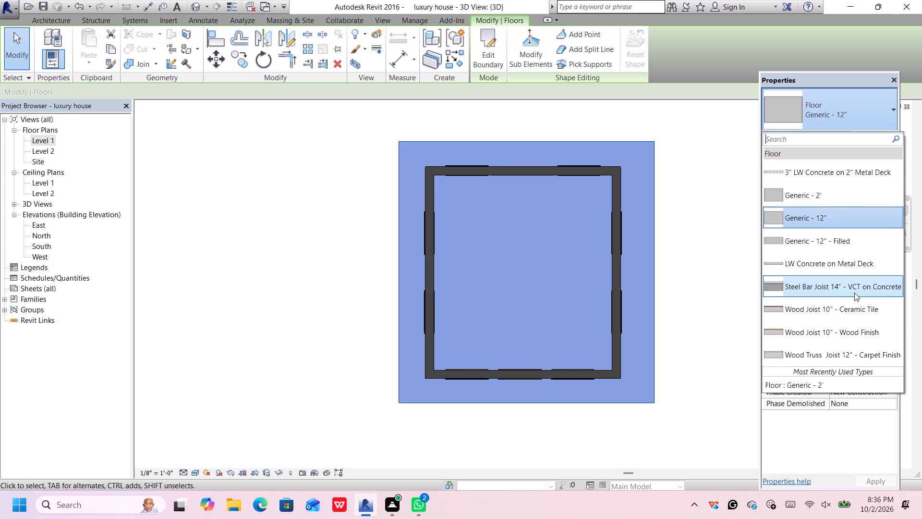
scroll(861, 326, down, 3)
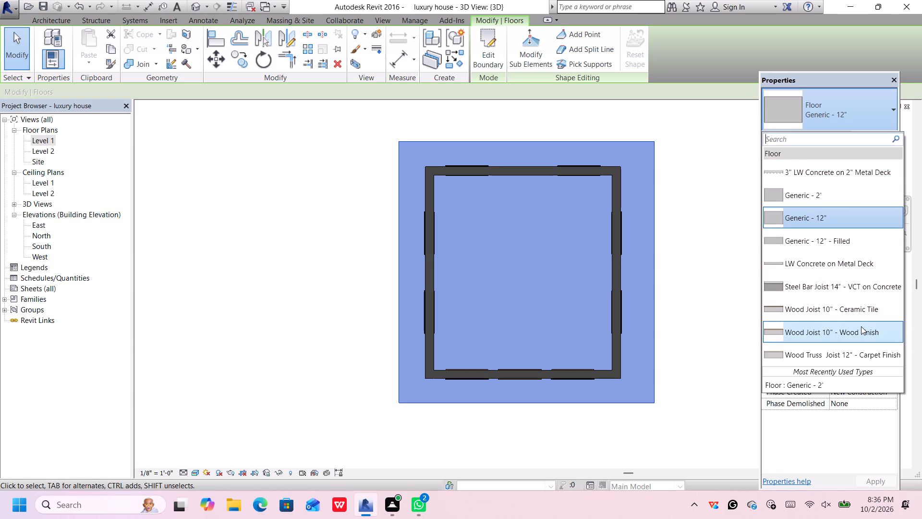
scroll(854, 293, up, 4)
click(844, 195)
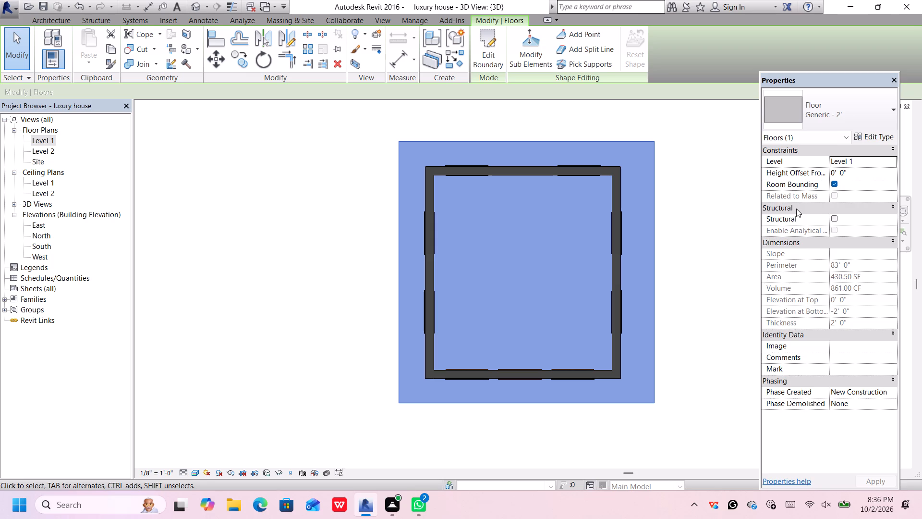
key(Return)
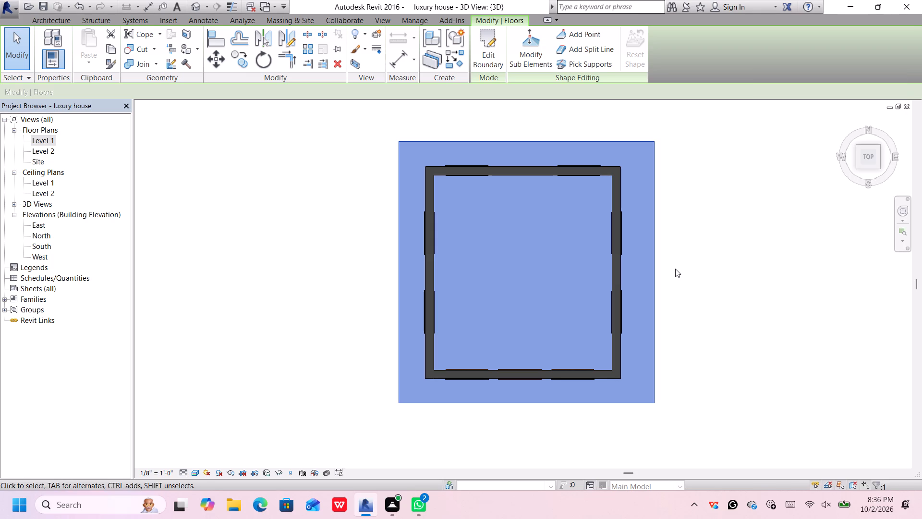
Dismiss the Autodesk Genuine notification card covering the model view.
right_click(677, 268)
click(690, 263)
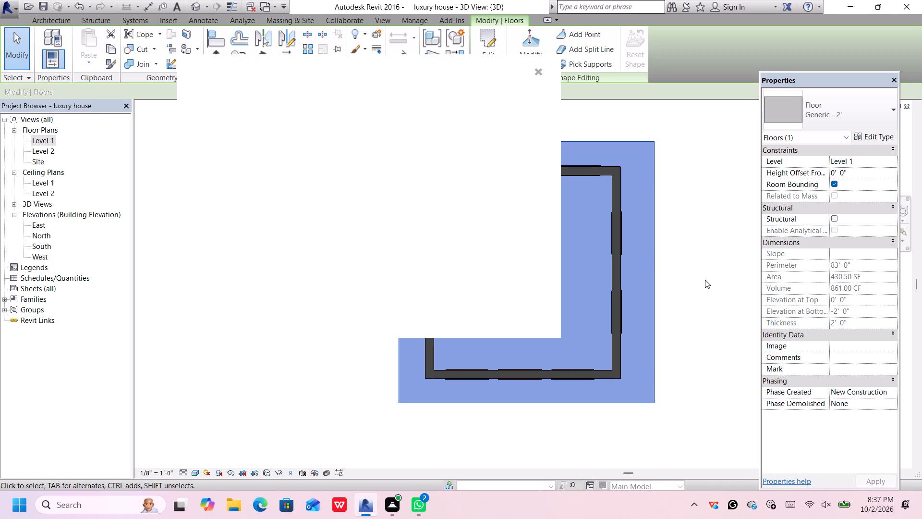
double_click(537, 72)
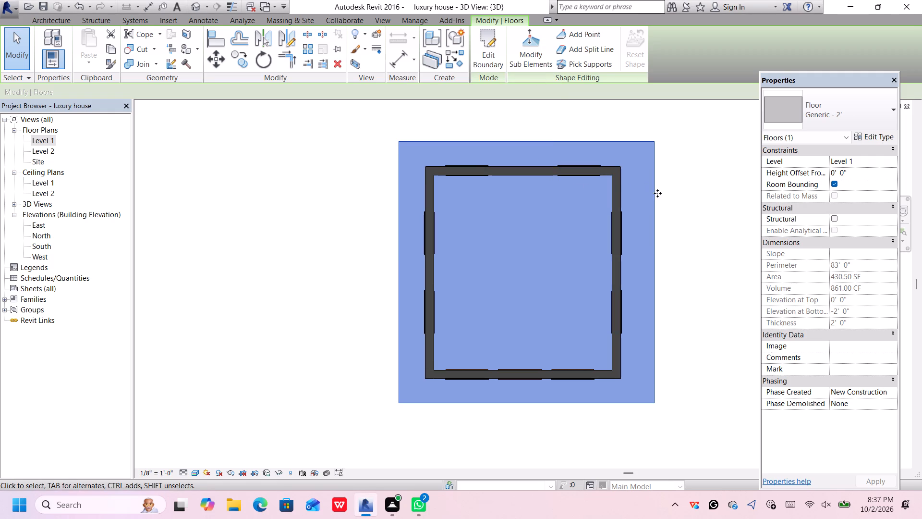
middle_drag(674, 224, 584, 223)
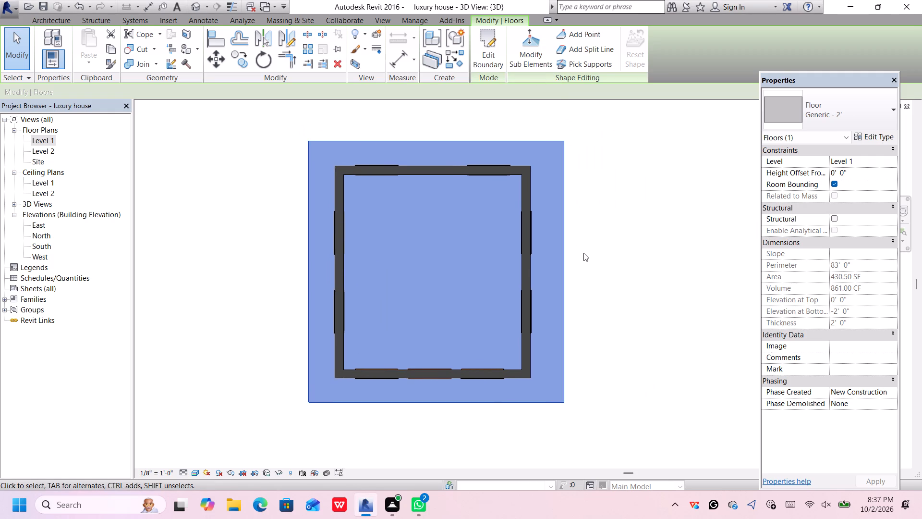
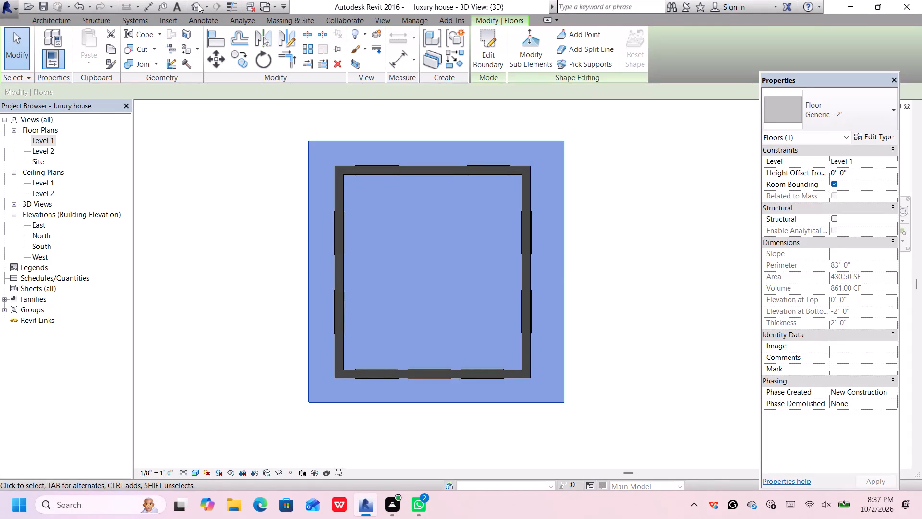
View the house and its floor slab from the south-west corner in 3D, with the orientation cube uncovered, and inspect the slab.
click(196, 3)
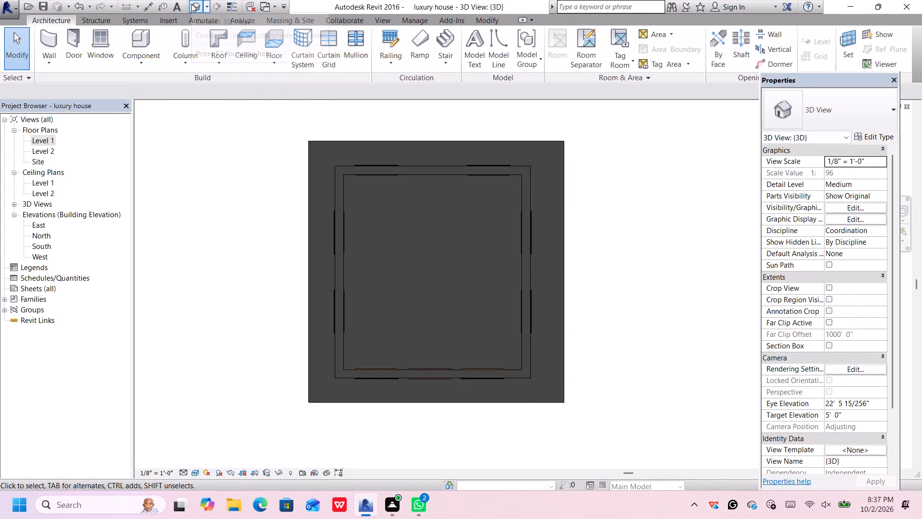
click(191, 4)
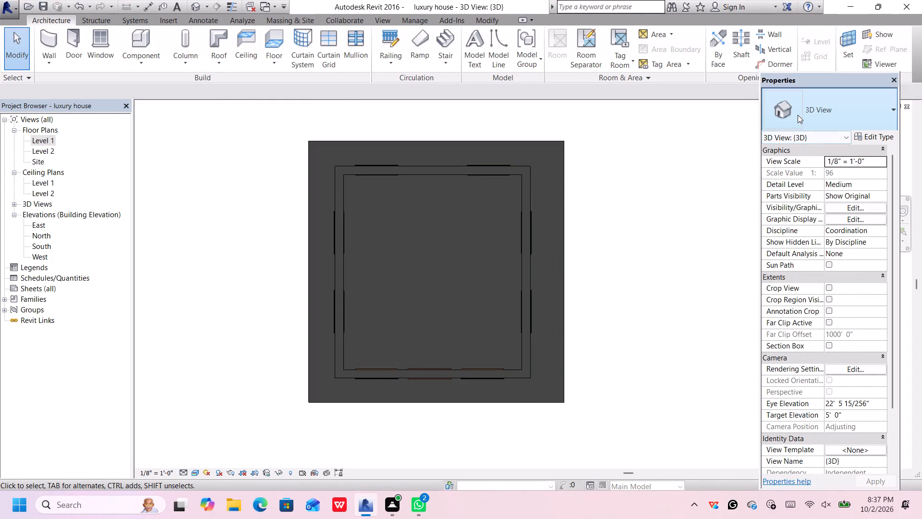
click(197, 4)
double_click(197, 4)
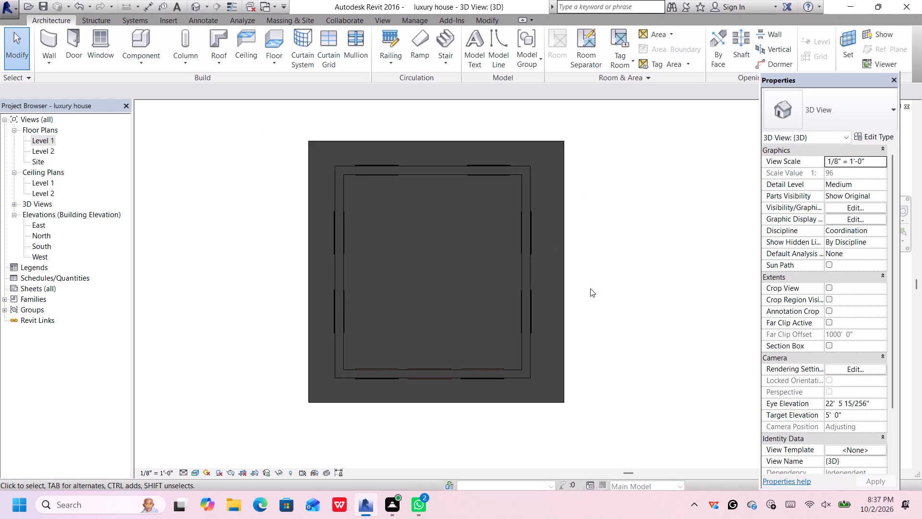
drag(871, 77, 801, 120)
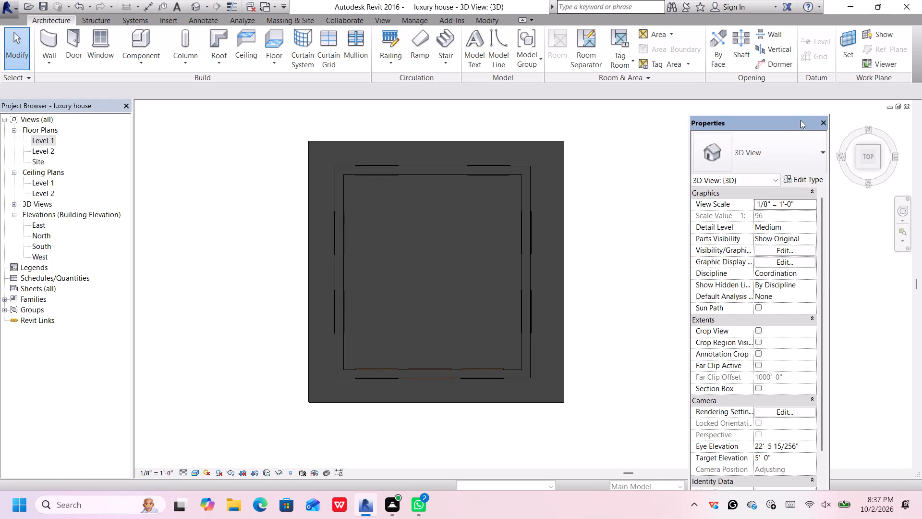
click(857, 167)
click(860, 167)
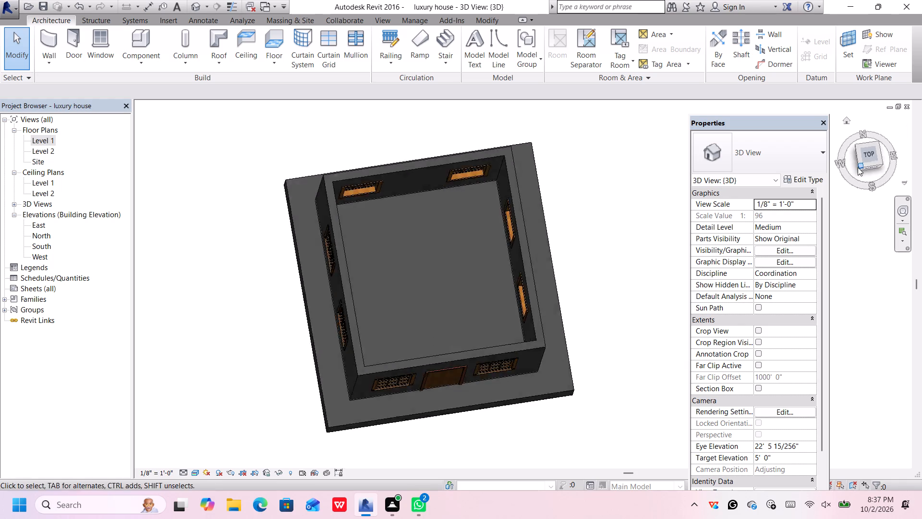
middle_drag(582, 406, 547, 352)
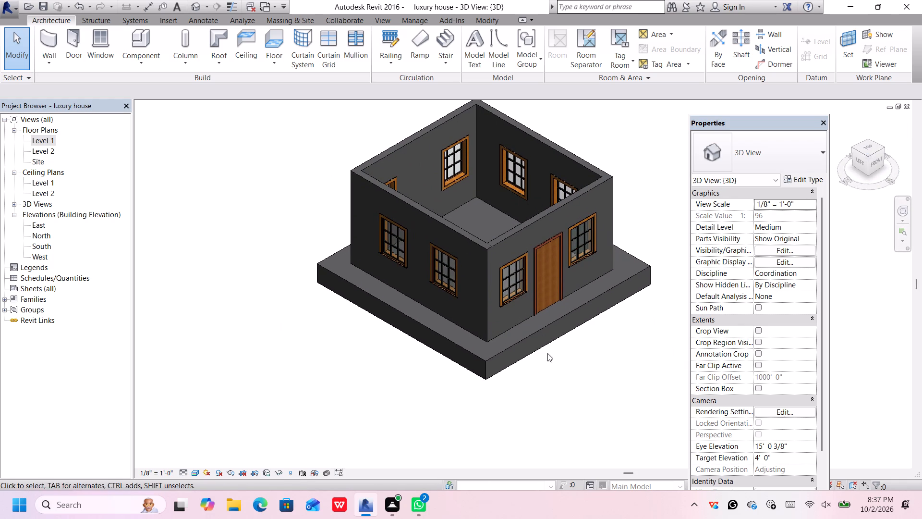
middle_drag(608, 303, 546, 341)
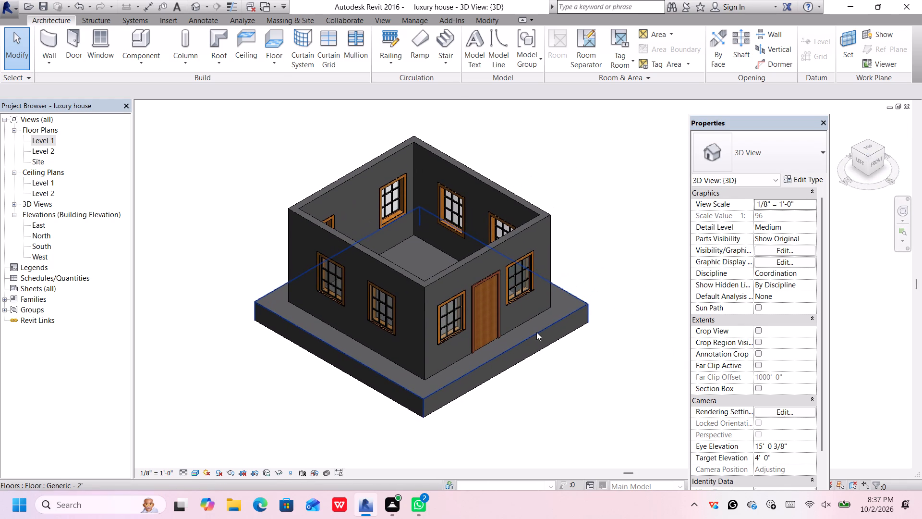
click(536, 332)
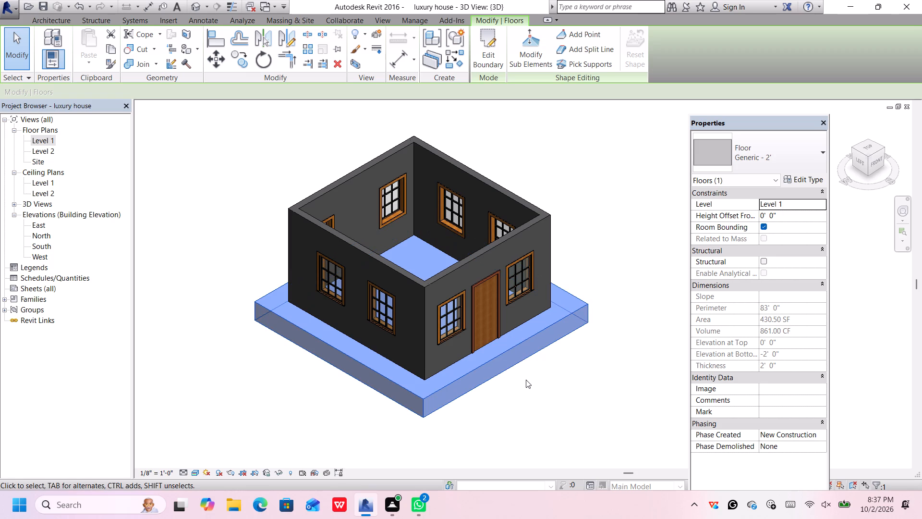
key(Escape)
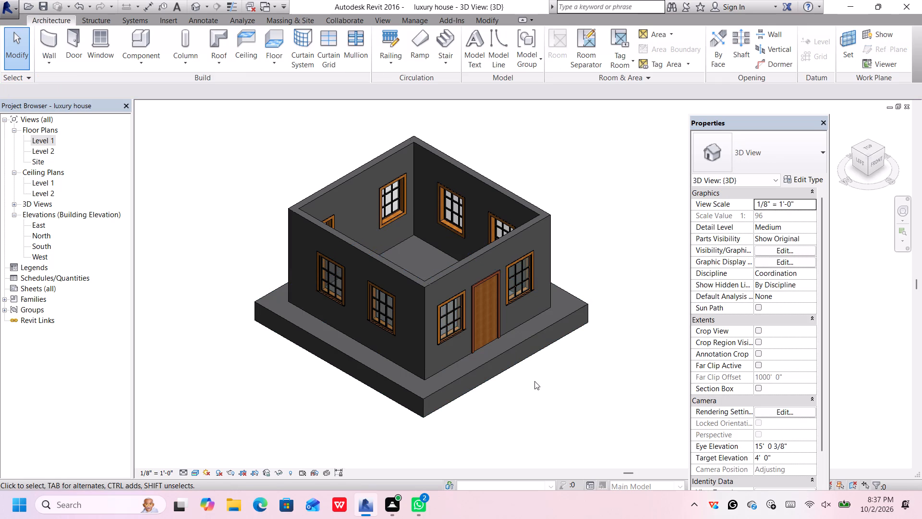
Open the floor slab's boundary for editing and nudge its south line outward to about 3'-5 1/2" from the front wall.
scroll(547, 359, up, 3)
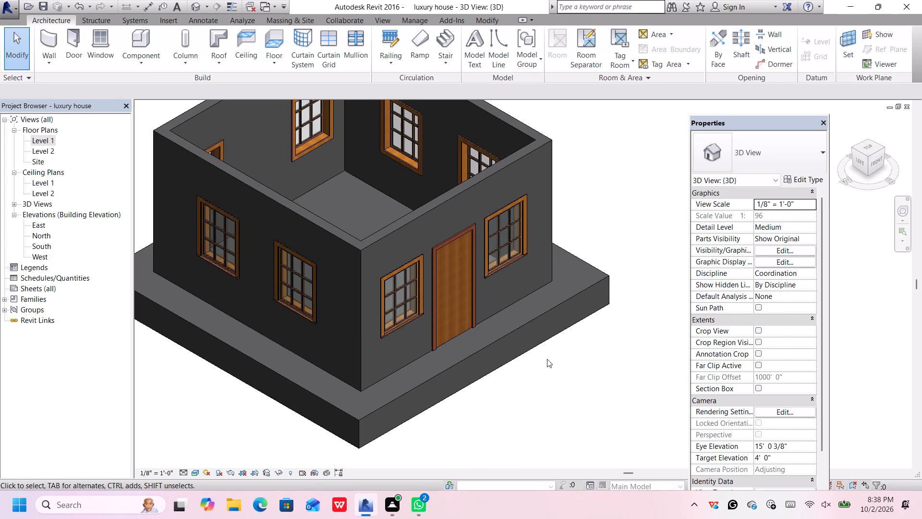
click(512, 327)
double_click(512, 327)
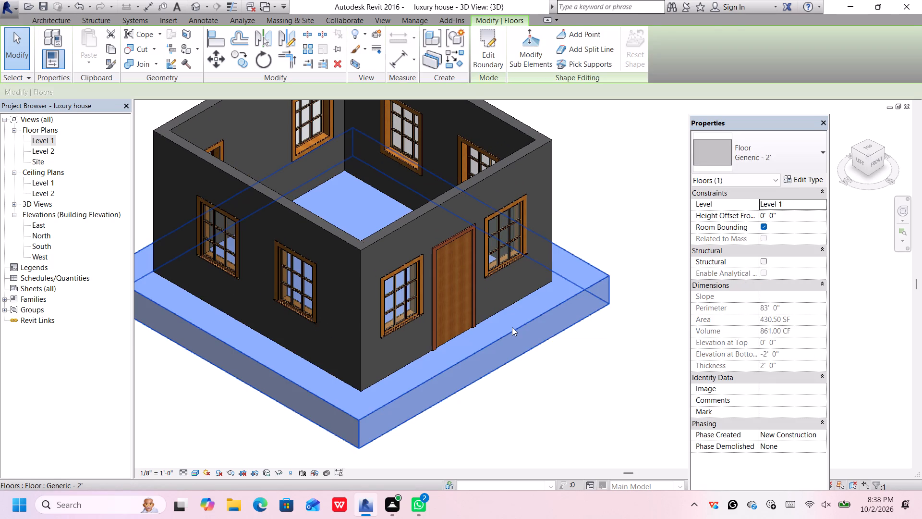
click(485, 346)
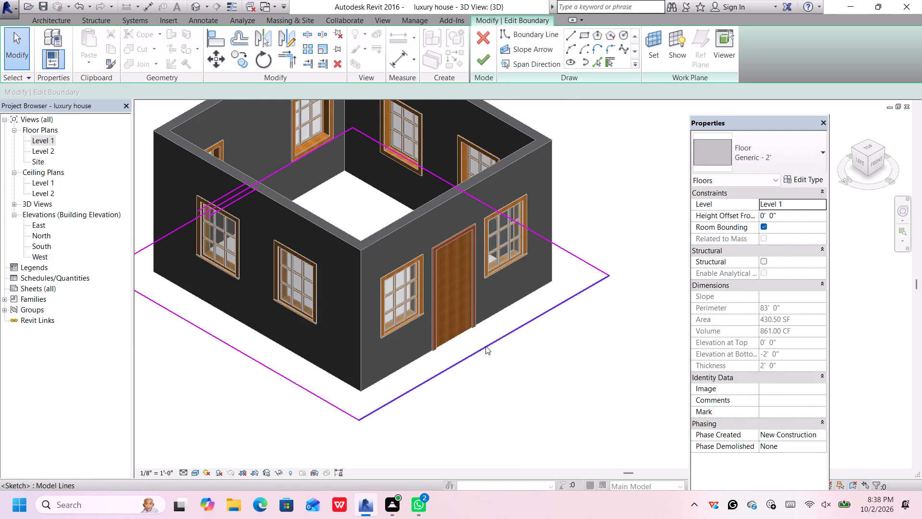
key(Down)
key(Down)
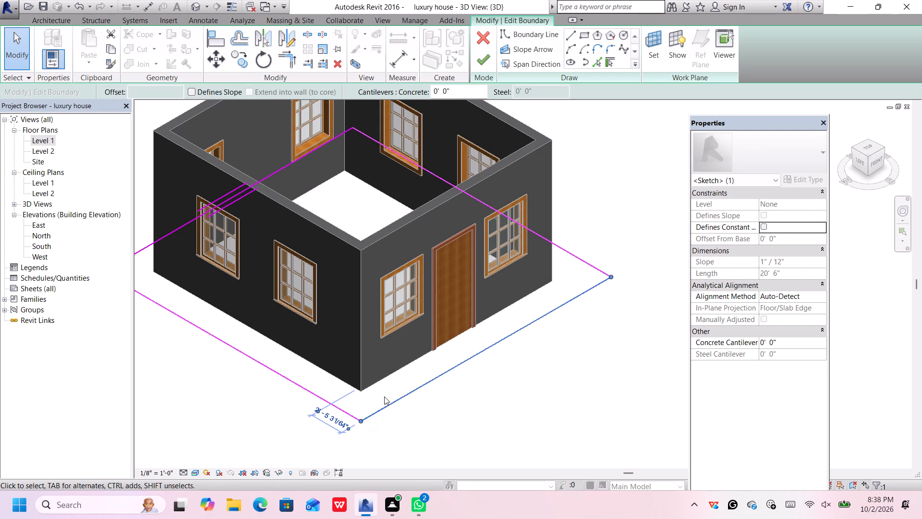
key(Down)
key(Down)
key(Down)
key(Down)
key(Down)
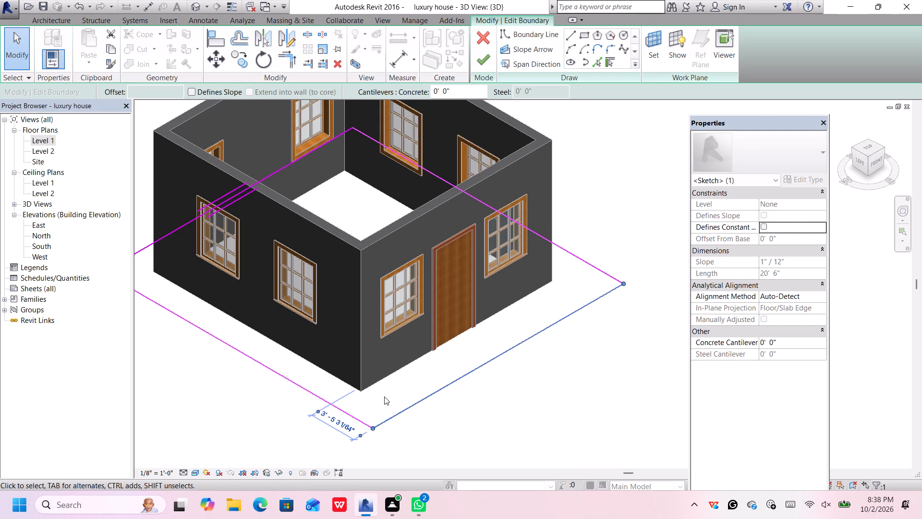
click(421, 451)
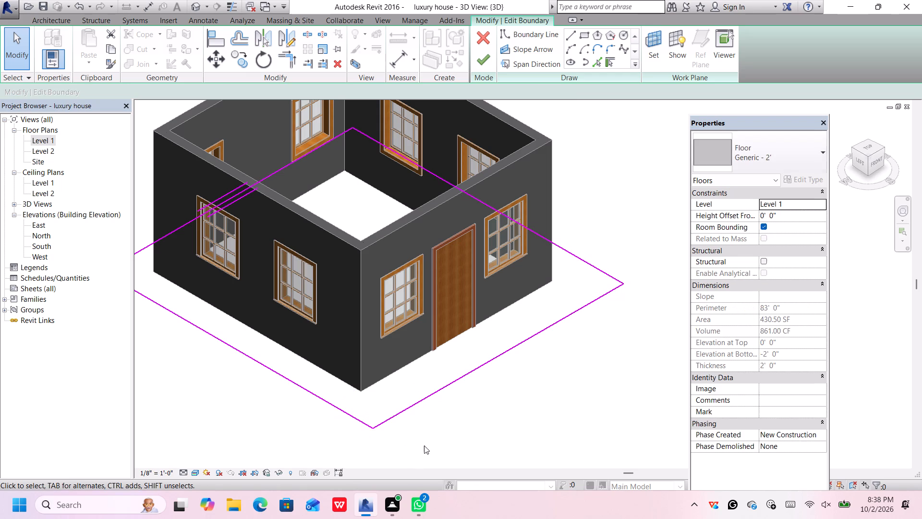
Nudge the floor boundary's north line outward until the west side is about 23'-8" long.
scroll(229, 318, down, 3)
middle_drag(233, 320, 380, 349)
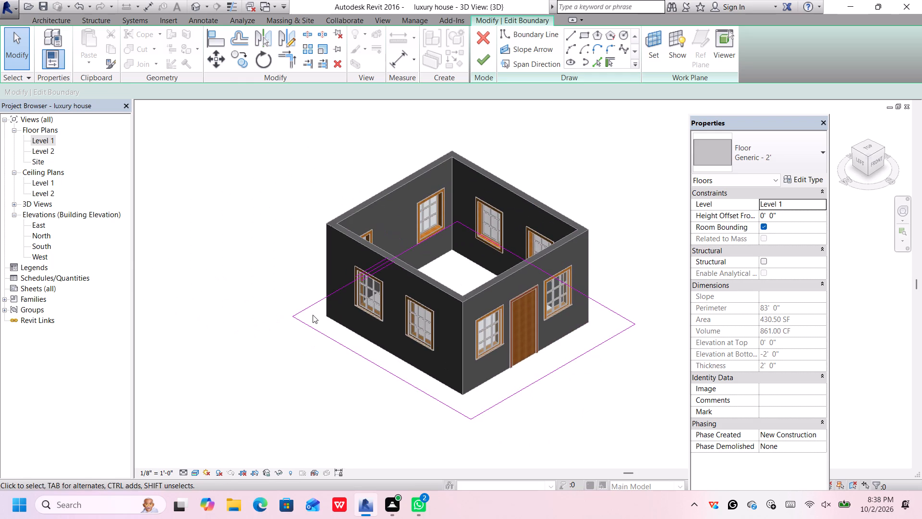
click(309, 310)
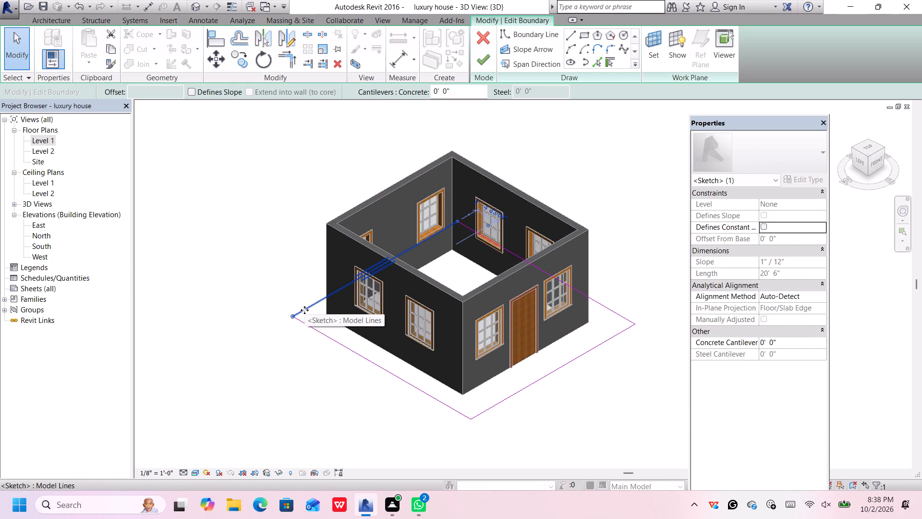
key(Down)
key(Down)
key(Up)
key(Up)
key(Up)
key(Up)
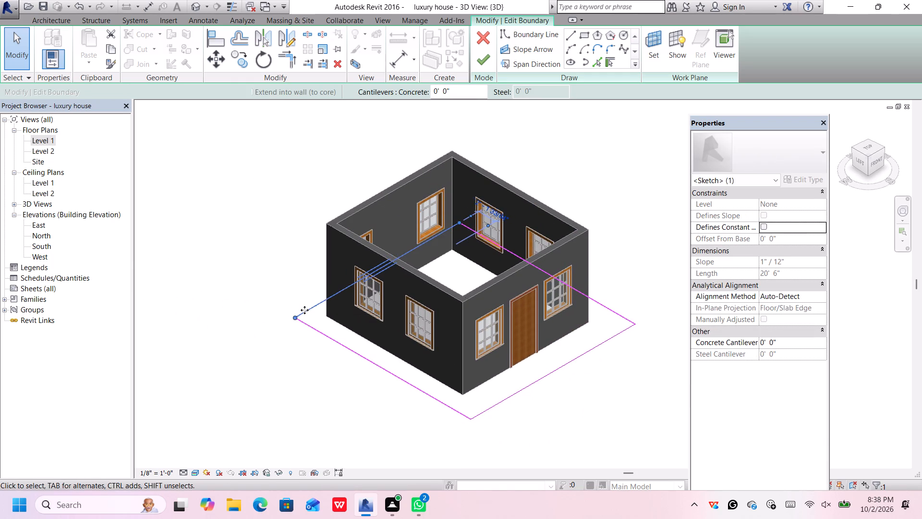
key(Up)
key(Up)
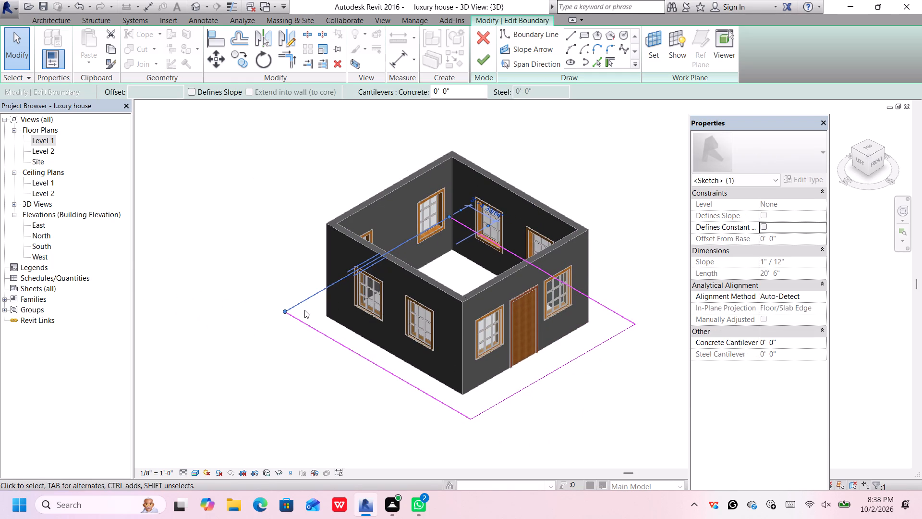
key(Up)
key(Up)
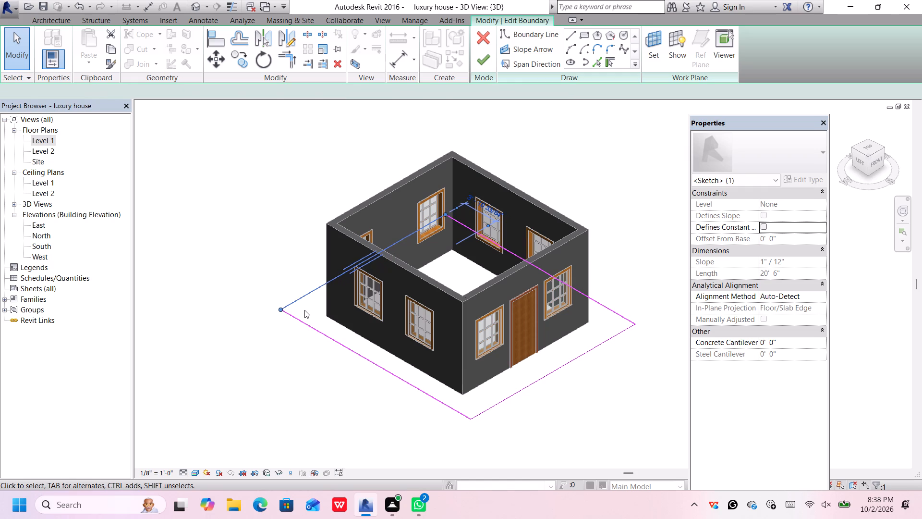
click(318, 350)
Nudge the floor boundary's west line outward to about 3'-5 1/2" from the west wall.
click(337, 341)
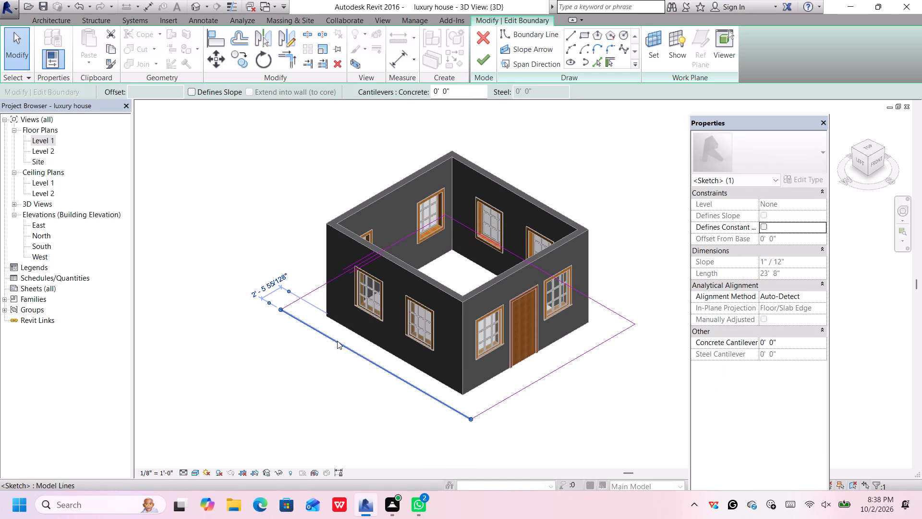
key(Down)
key(Down)
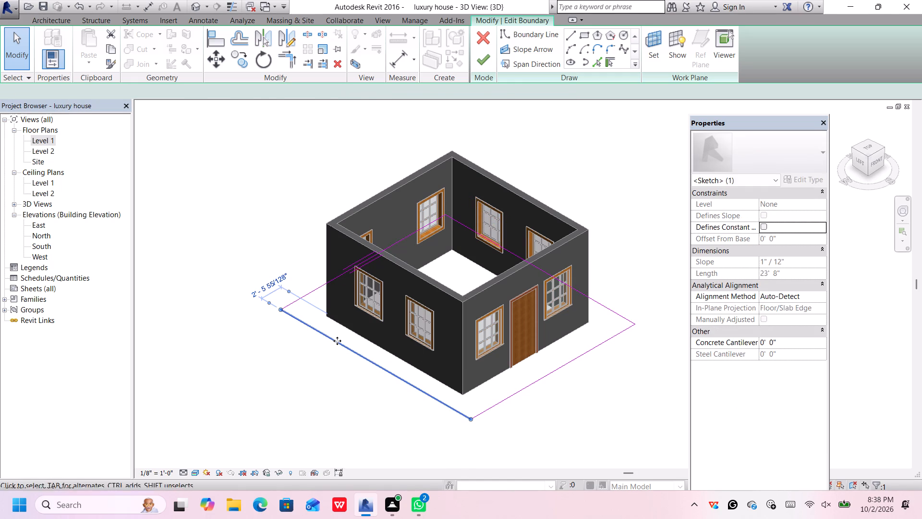
key(Up)
key(Left)
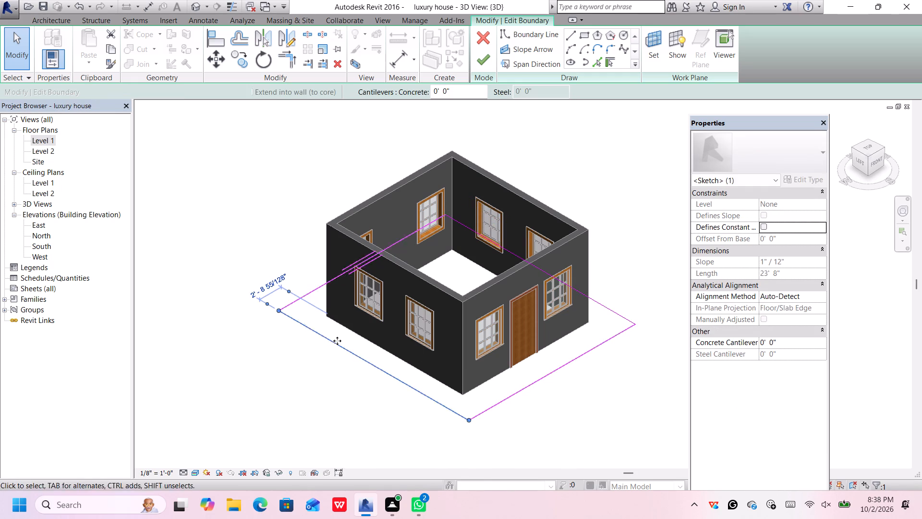
key(Left)
key(Left)
key(Left)
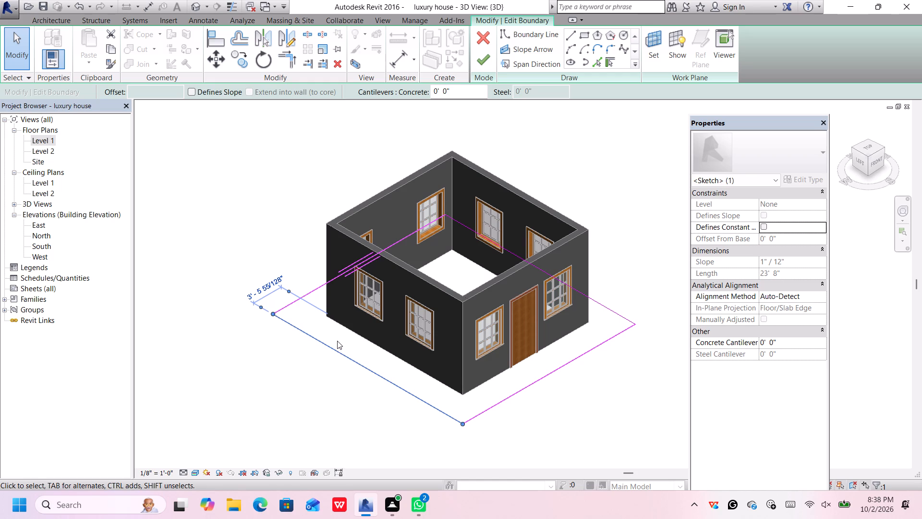
Nudge the floor boundary's east line outward to just beyond 3'-9 1/2" from the east wall and finish the floor sketch.
click(582, 293)
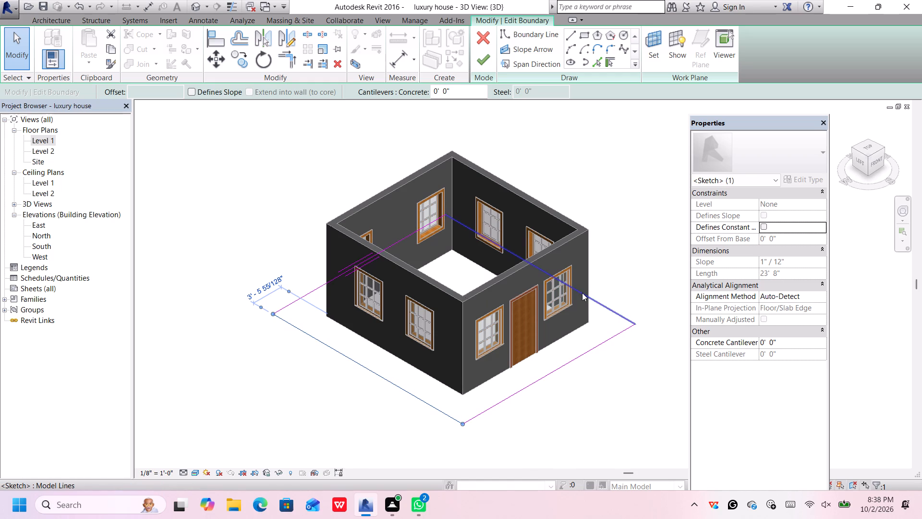
key(Right)
key(Right)
key(Right)
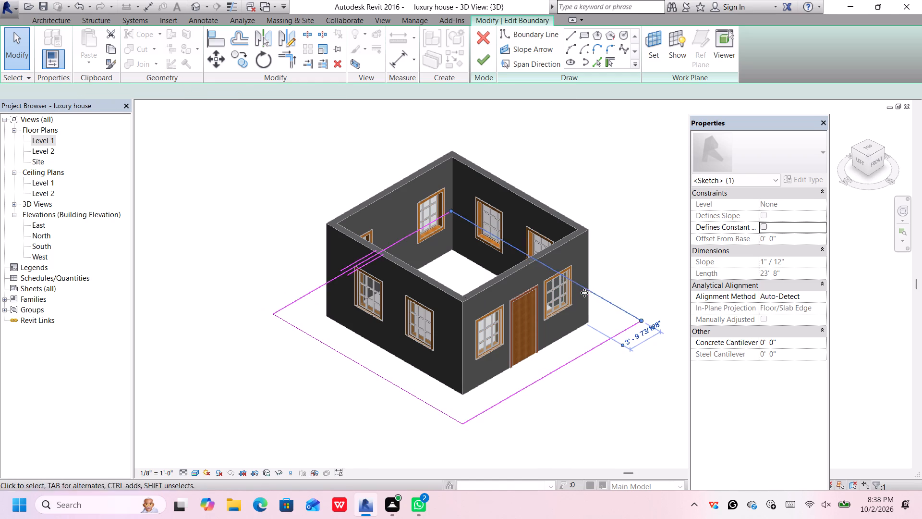
key(Right)
click(630, 245)
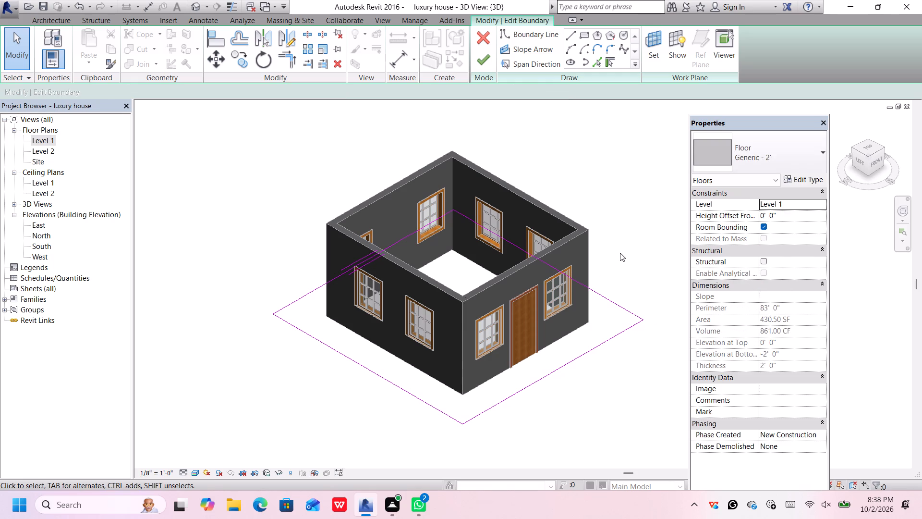
scroll(610, 345, down, 3)
scroll(604, 156, up, 2)
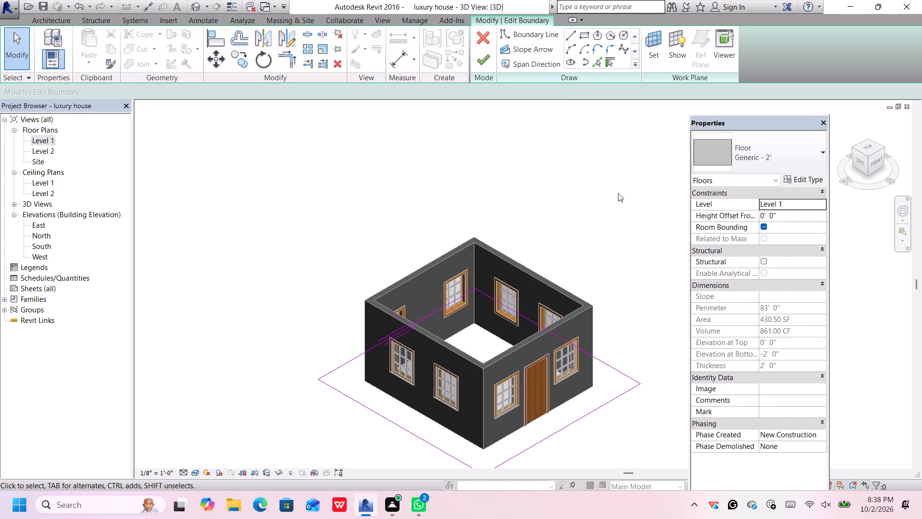
click(628, 235)
click(620, 292)
key(Escape)
key(Escape)
scroll(635, 314, down, 1)
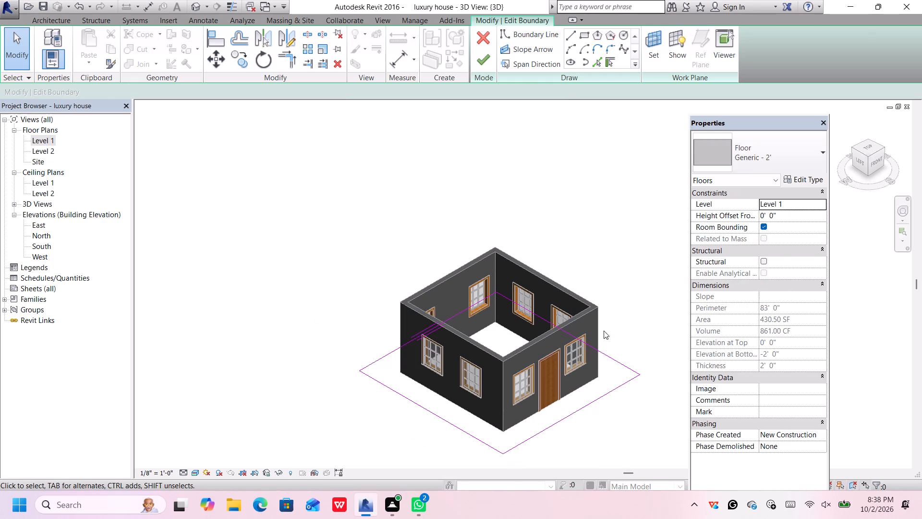
middle_drag(596, 347, 590, 247)
scroll(590, 246, up, 1)
click(475, 56)
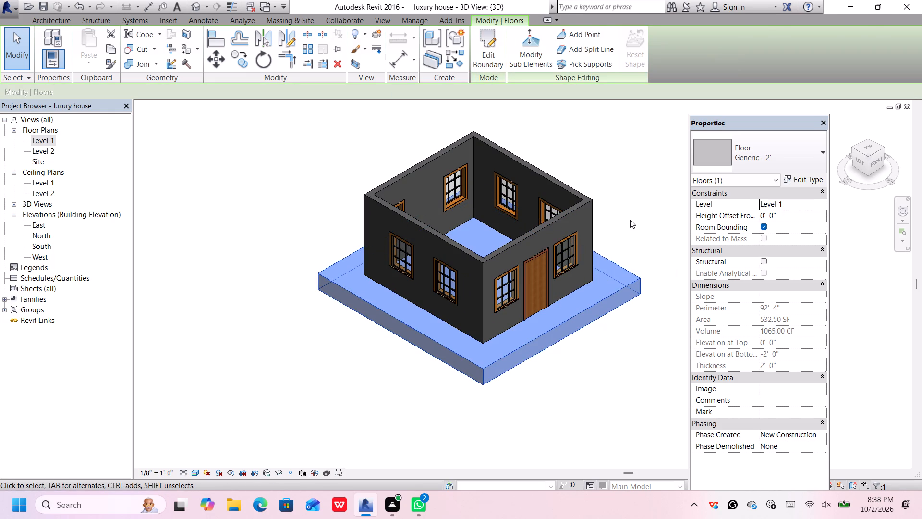
click(641, 213)
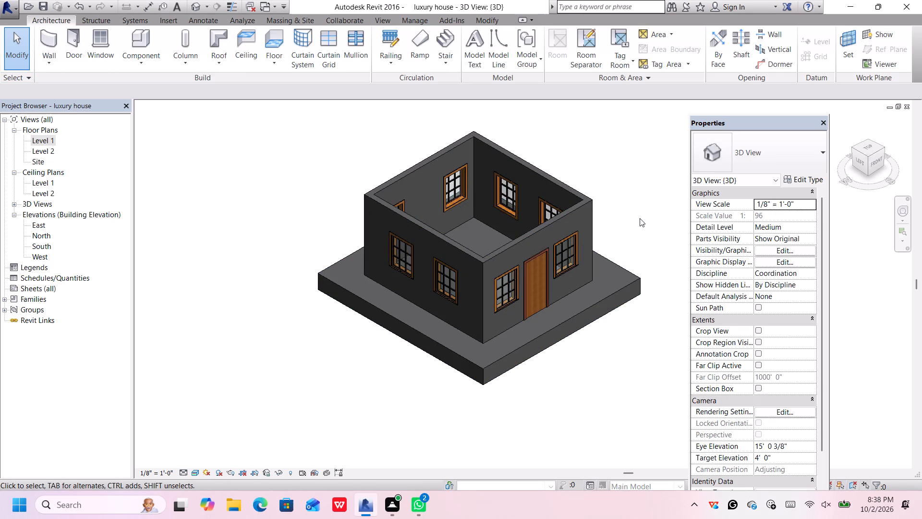
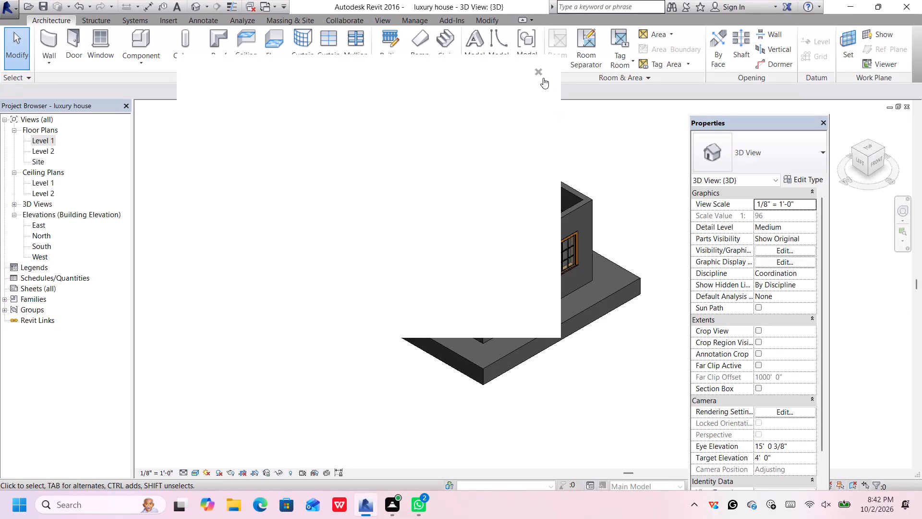
Dismiss the blank notification card covering the 3D view of the house.
click(539, 72)
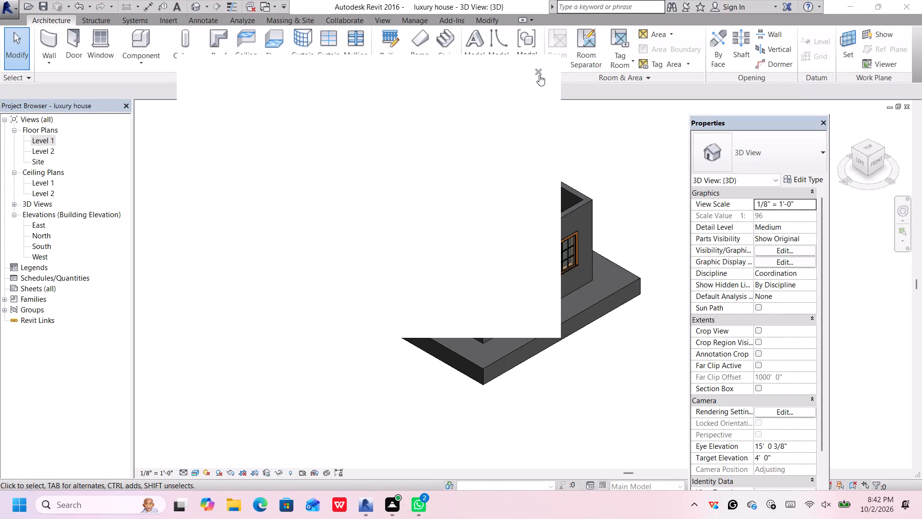
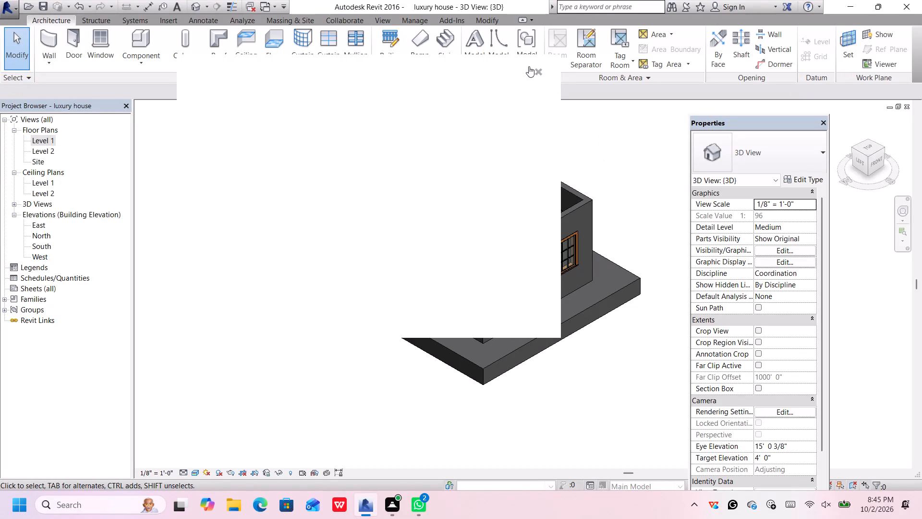
Close the blank Autodesk Genuine notification card covering the 3D view of the house.
click(539, 71)
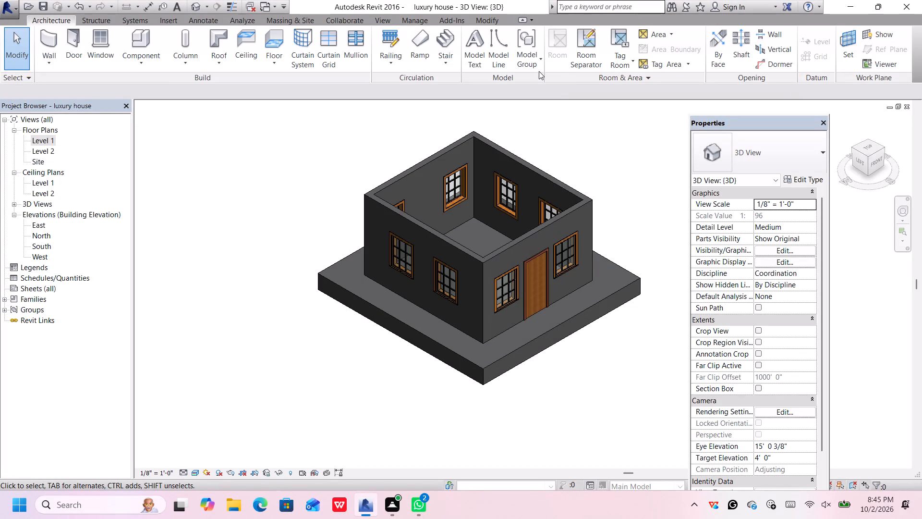
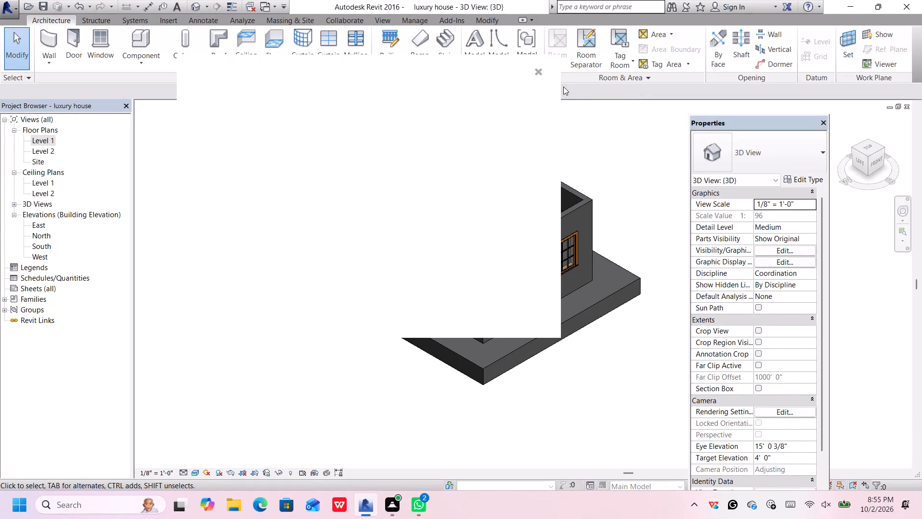
Close the blank Autodesk Genuine notification card covering the 3D view of the house.
click(537, 69)
click(537, 71)
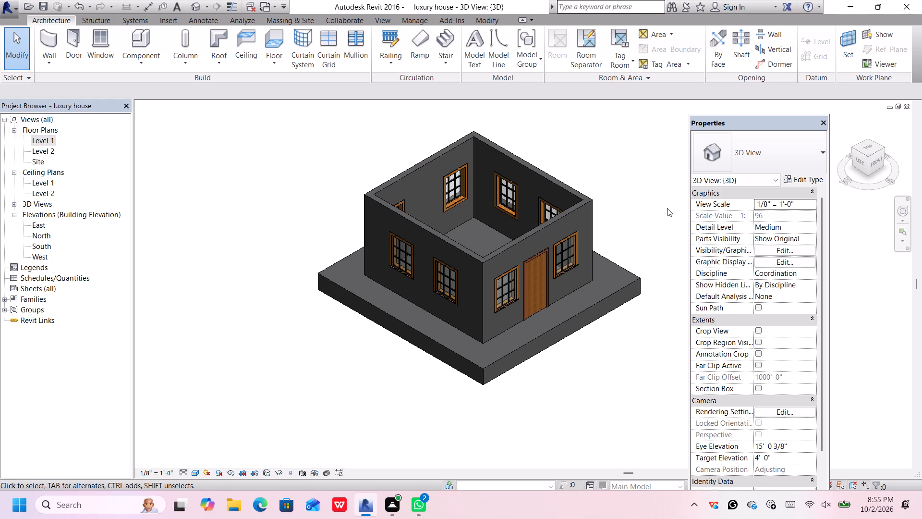
Move the Properties palette farther from the house and leave it floating so the whole model can be seen.
drag(756, 120, 756, 121)
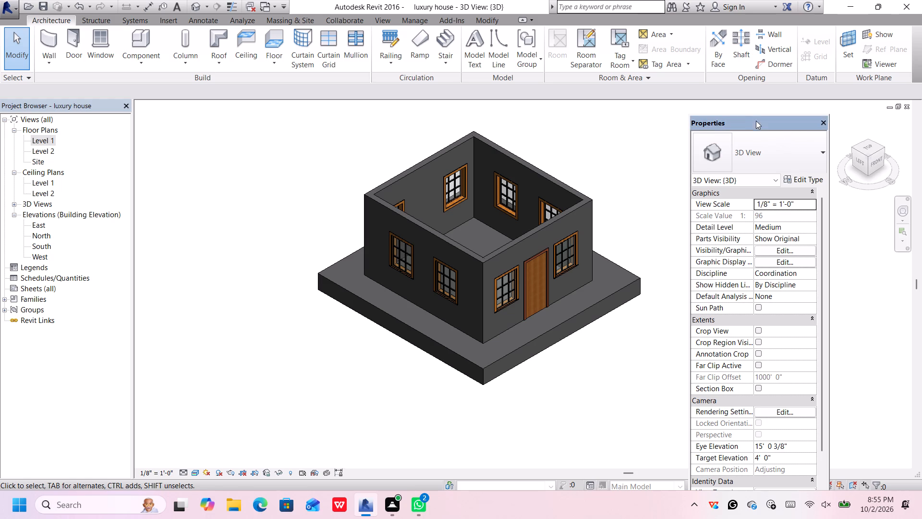
drag(756, 121, 805, 105)
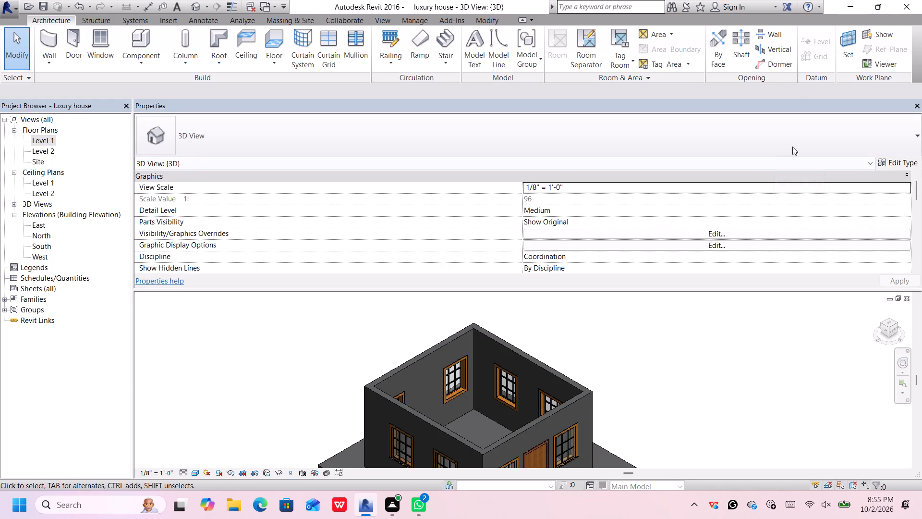
scroll(541, 424, down, 4)
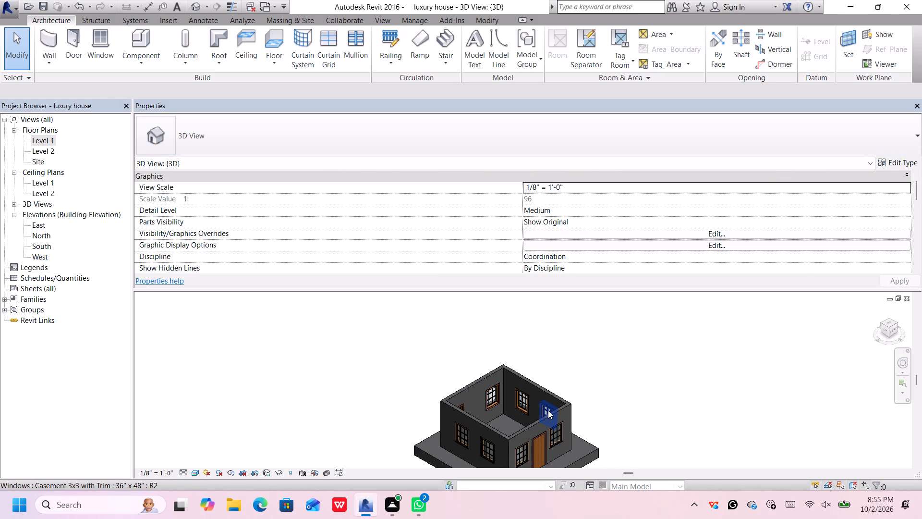
scroll(548, 412, up, 4)
middle_drag(570, 432, 565, 367)
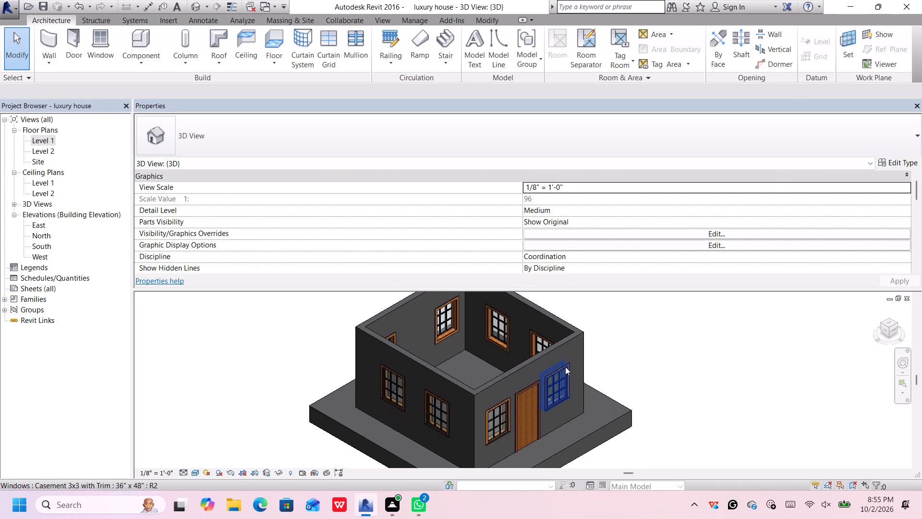
drag(364, 125, 368, 127)
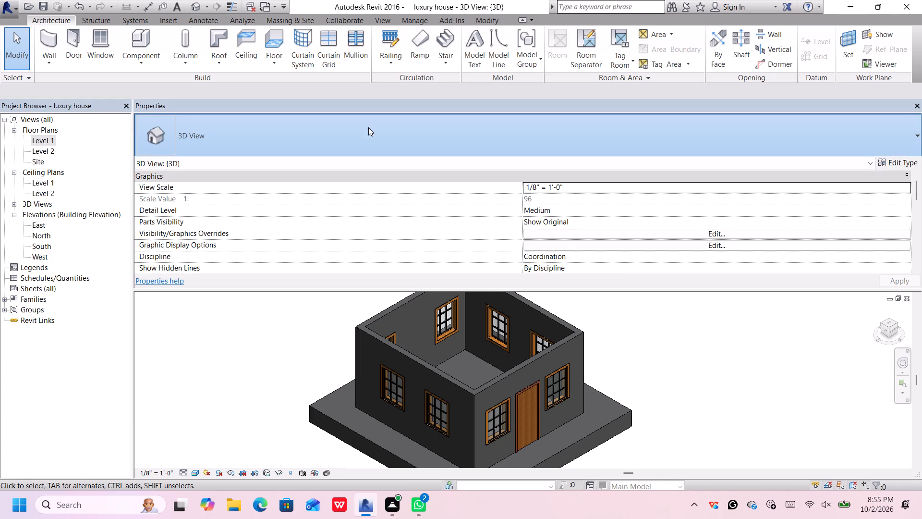
drag(368, 127, 498, 139)
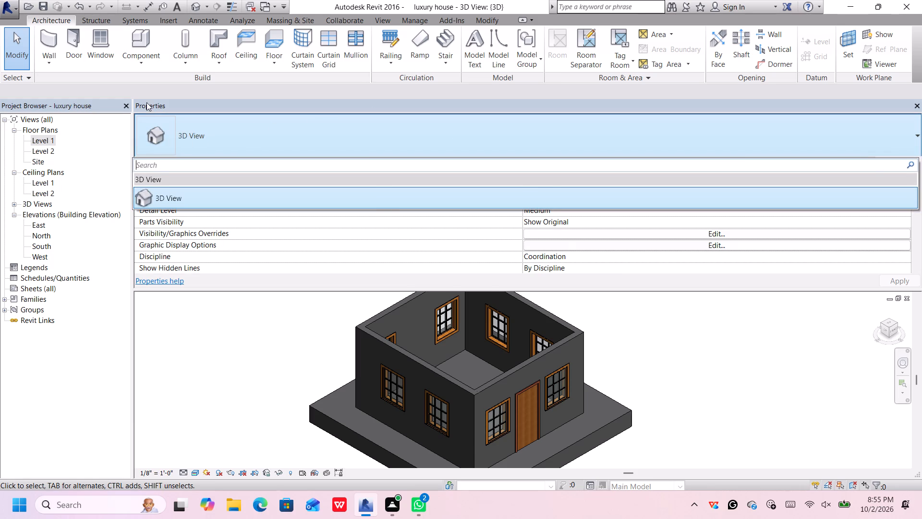
drag(146, 101, 801, 115)
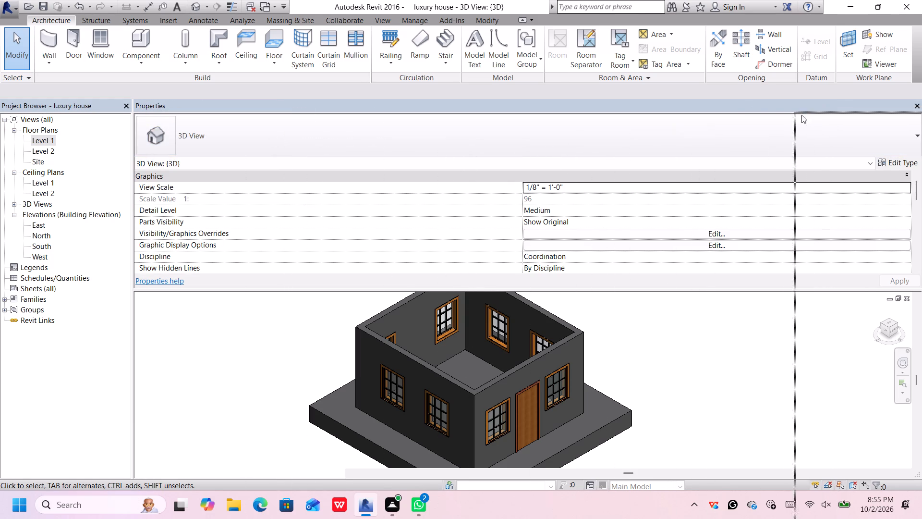
drag(801, 115, 736, 99)
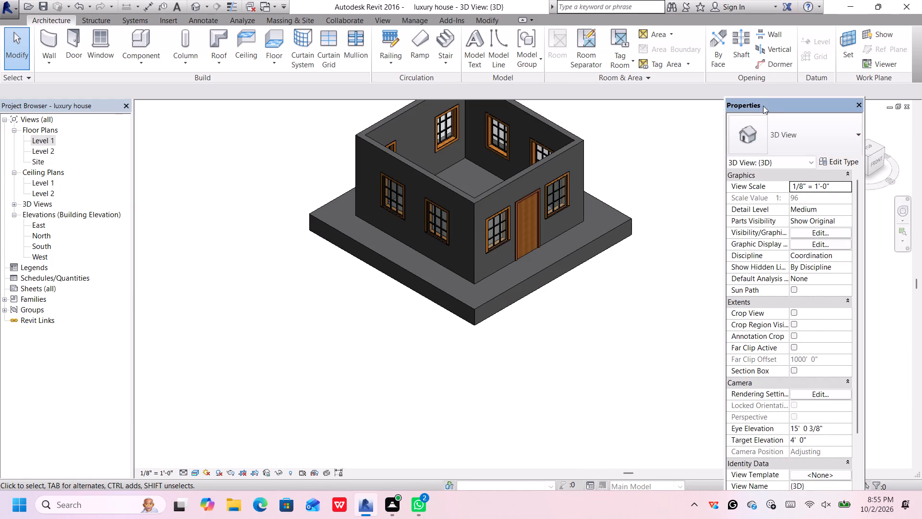
Examine the house and its slab in 3D, from the top and from the front, ending in the top view.
scroll(500, 228, up, 2)
scroll(502, 239, down, 1)
middle_click(505, 295)
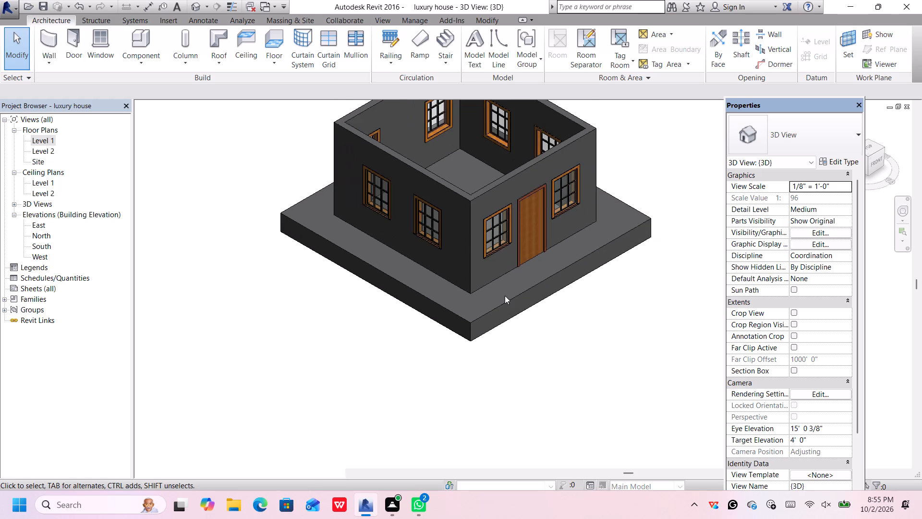
scroll(505, 296, down, 1)
middle_drag(511, 279, 498, 371)
scroll(484, 358, up, 2)
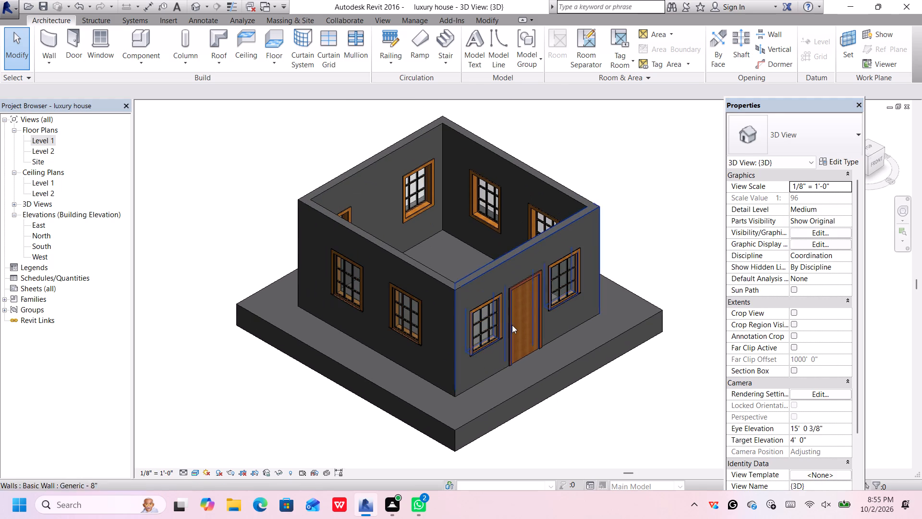
middle_drag(509, 318, 502, 328)
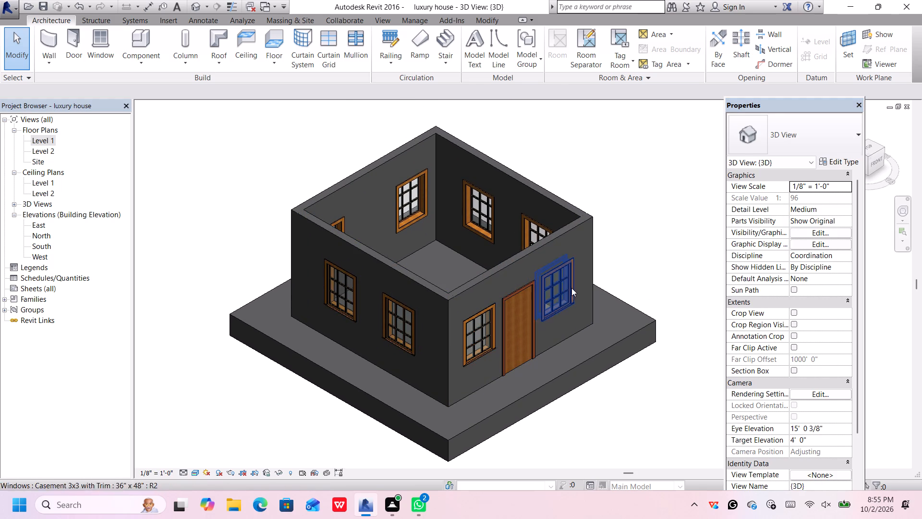
scroll(505, 370, up, 1)
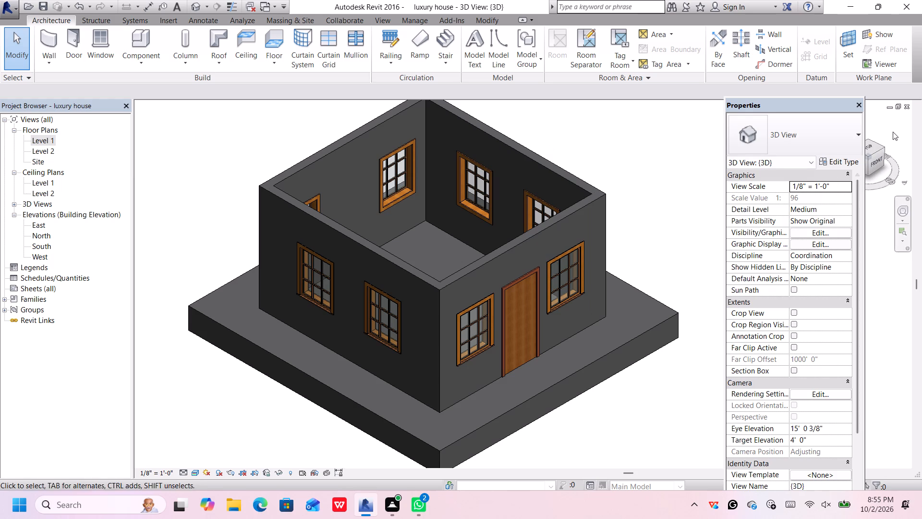
click(872, 147)
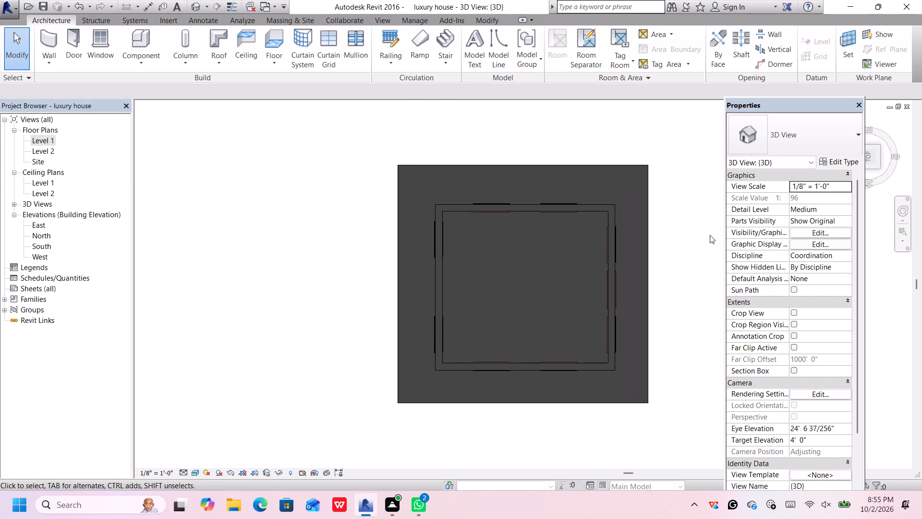
click(886, 157)
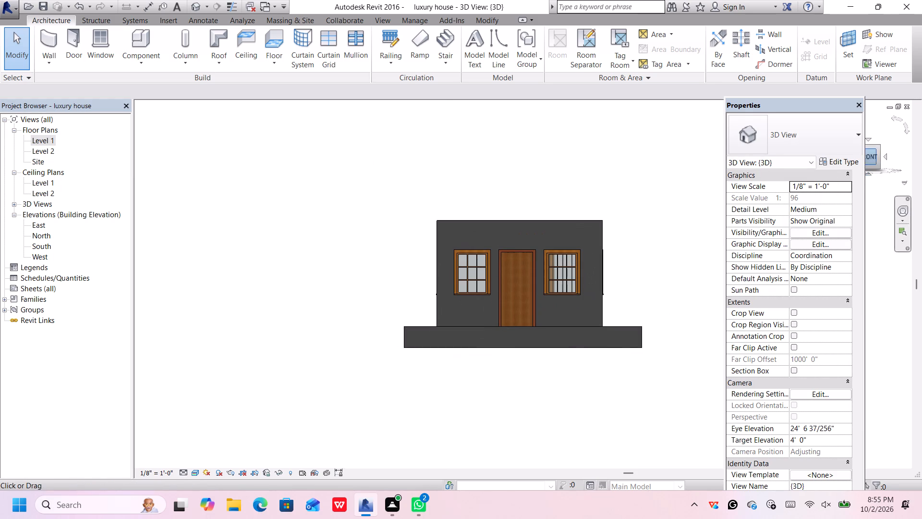
click(870, 144)
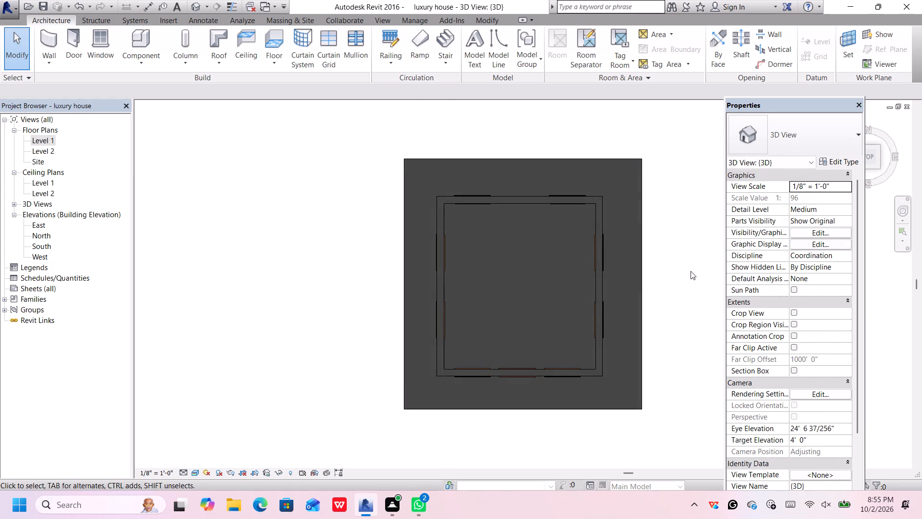
scroll(441, 351, up, 1)
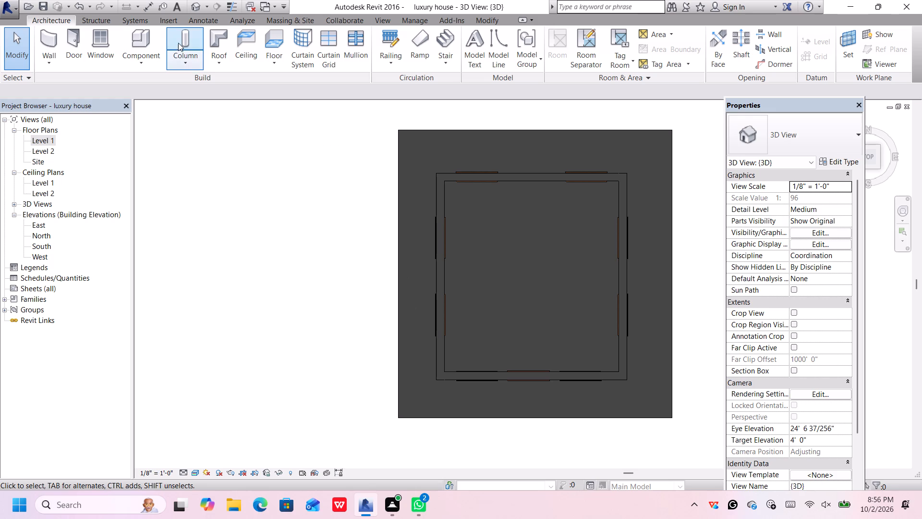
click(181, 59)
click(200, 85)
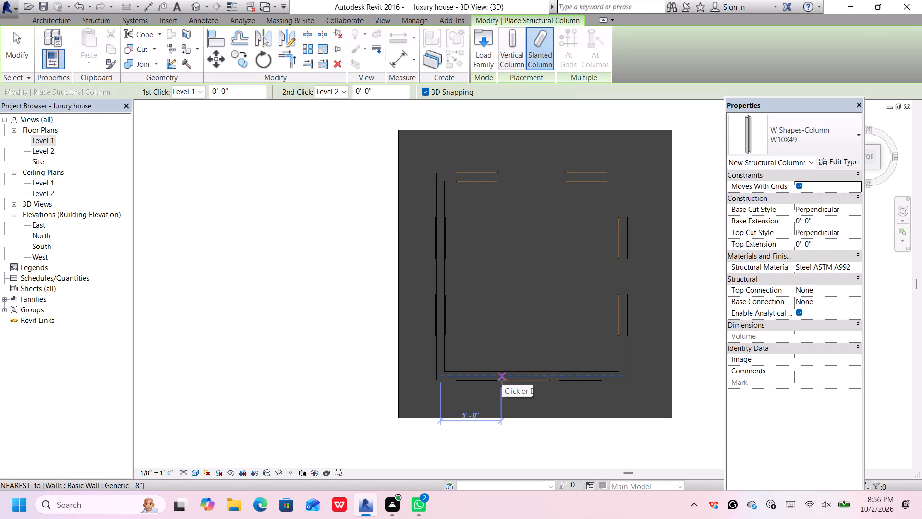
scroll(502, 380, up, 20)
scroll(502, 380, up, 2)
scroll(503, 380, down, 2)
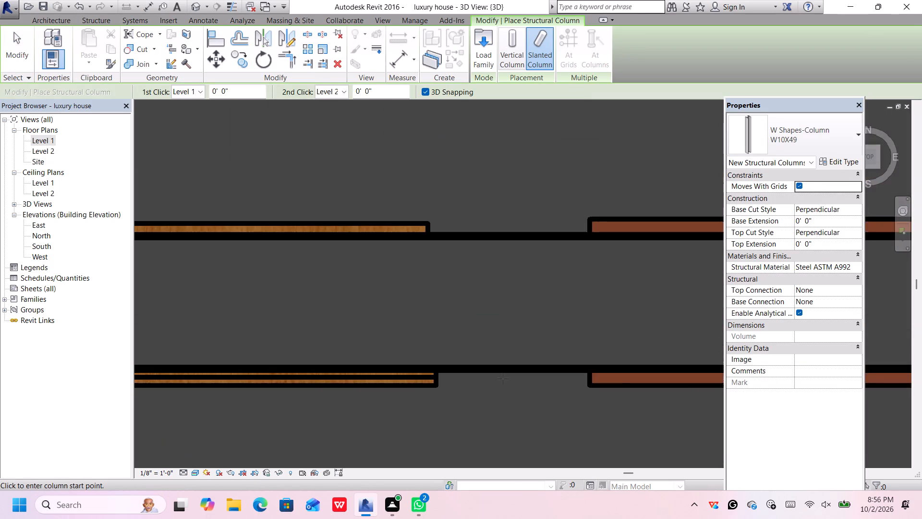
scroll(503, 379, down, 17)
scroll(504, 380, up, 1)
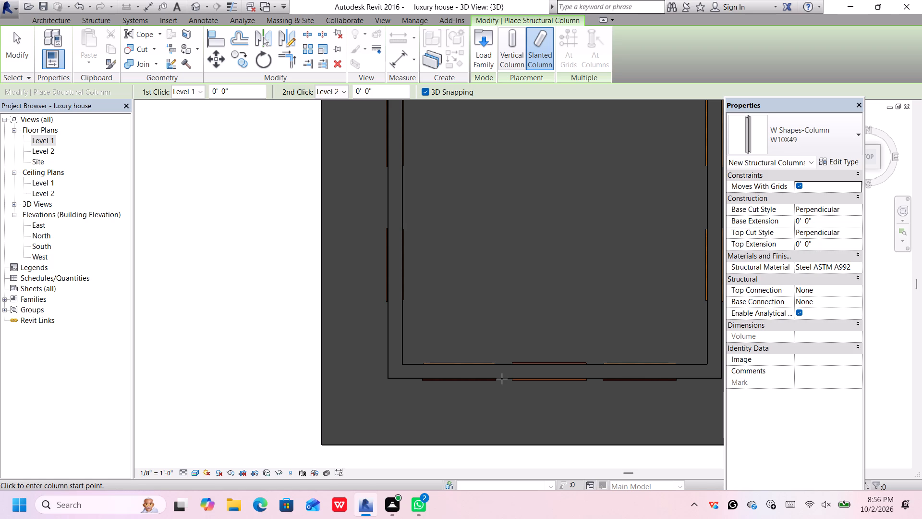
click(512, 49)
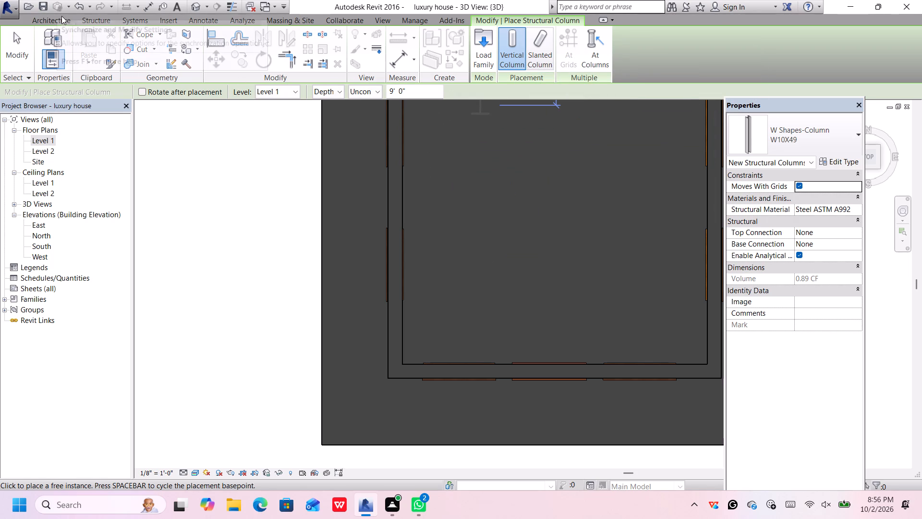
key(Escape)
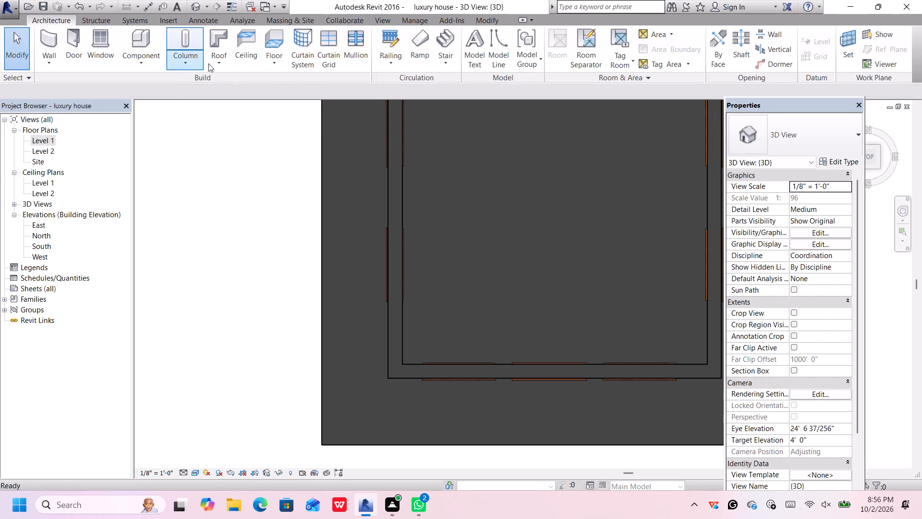
Start an architectural column and load the Round Column family from the US Imperial Columns library.
click(192, 62)
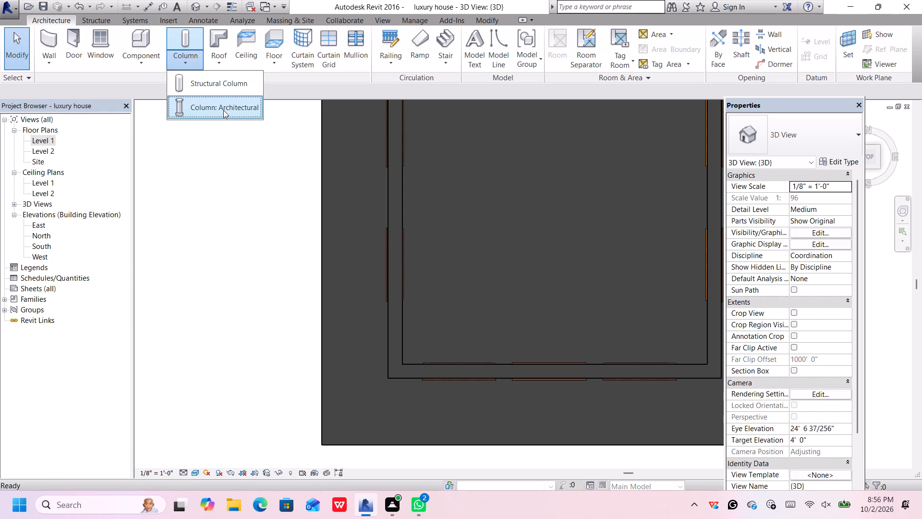
click(222, 110)
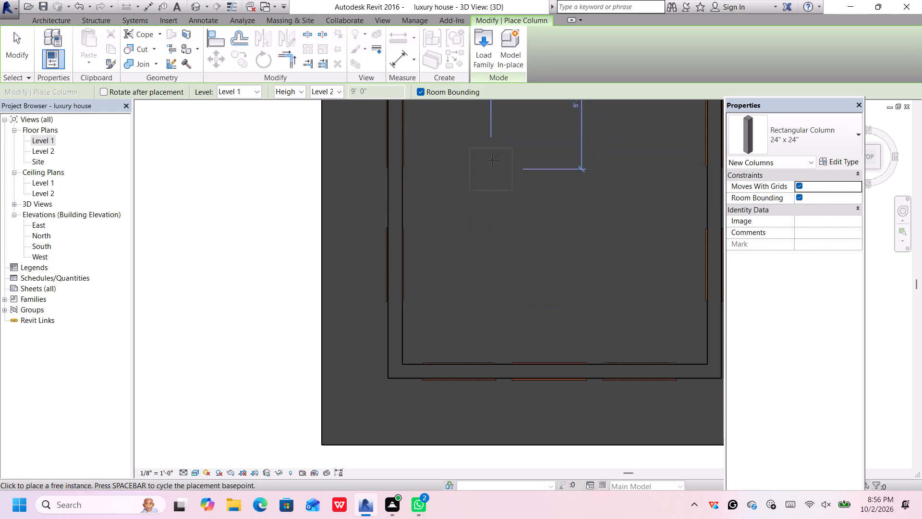
click(486, 52)
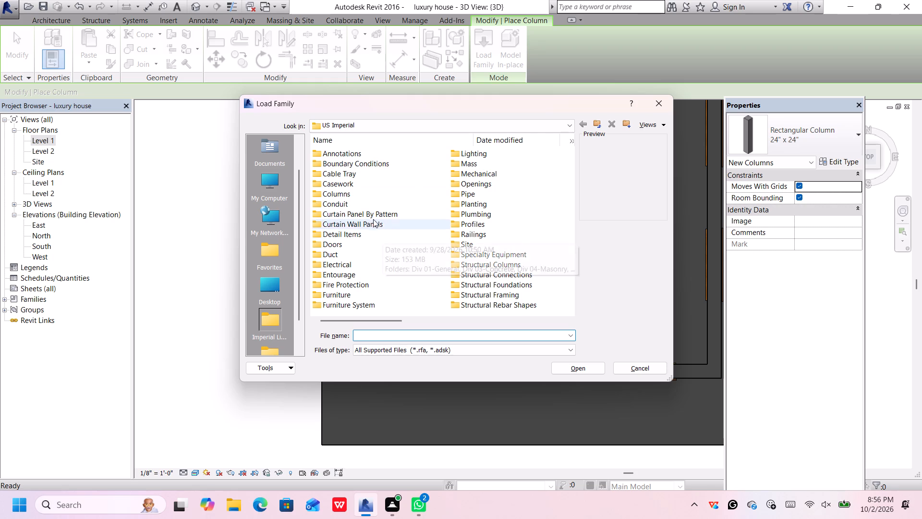
click(374, 198)
double_click(375, 197)
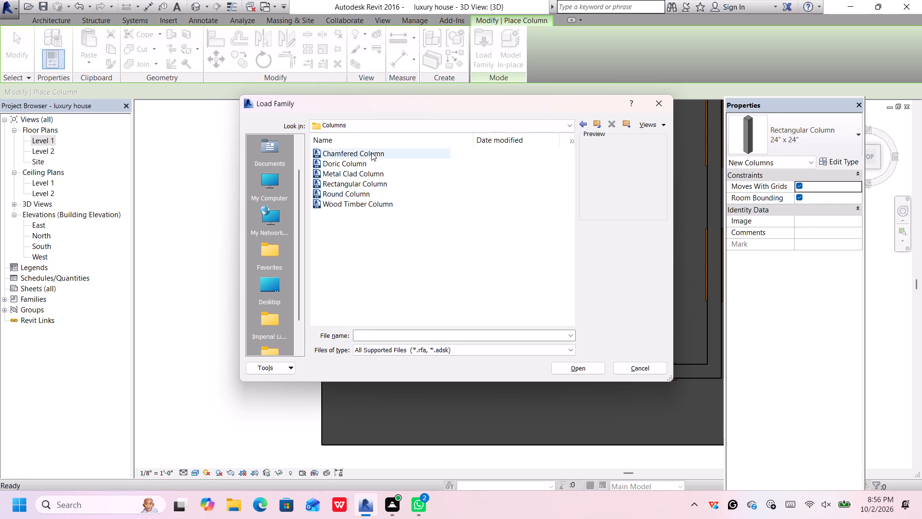
click(371, 152)
click(370, 162)
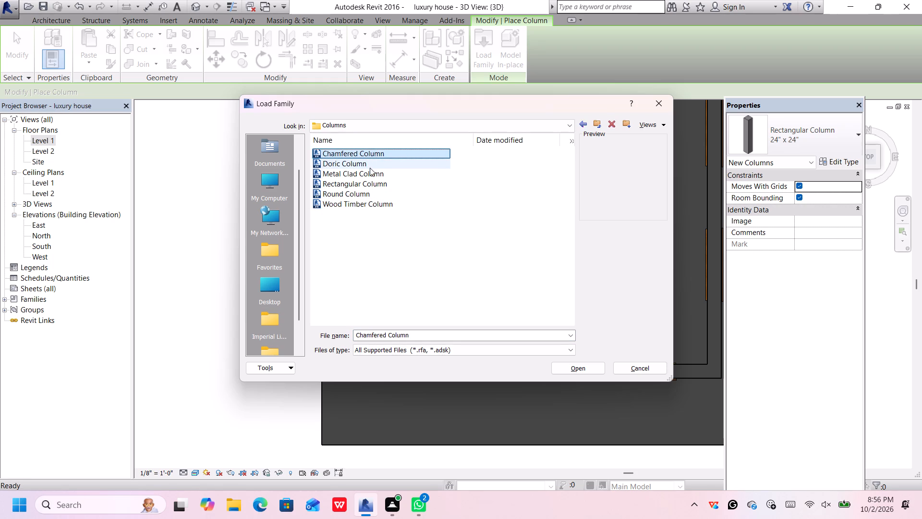
click(370, 170)
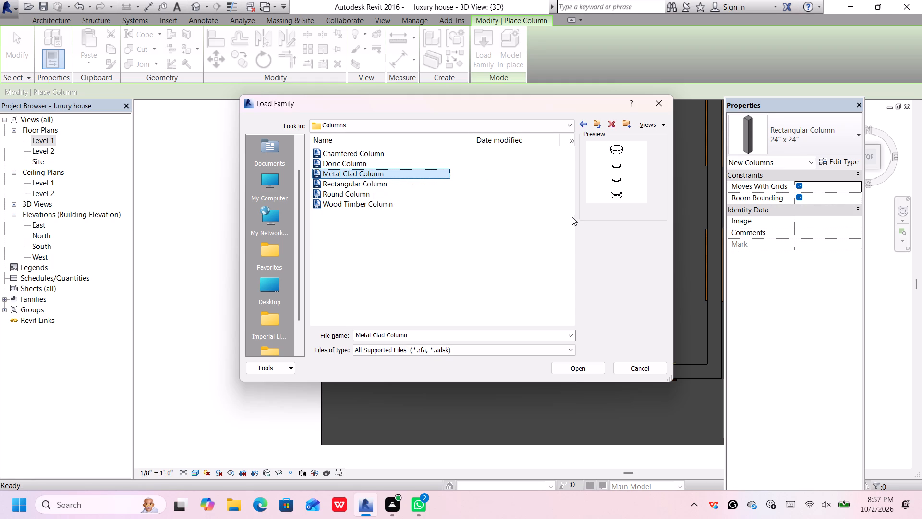
click(405, 183)
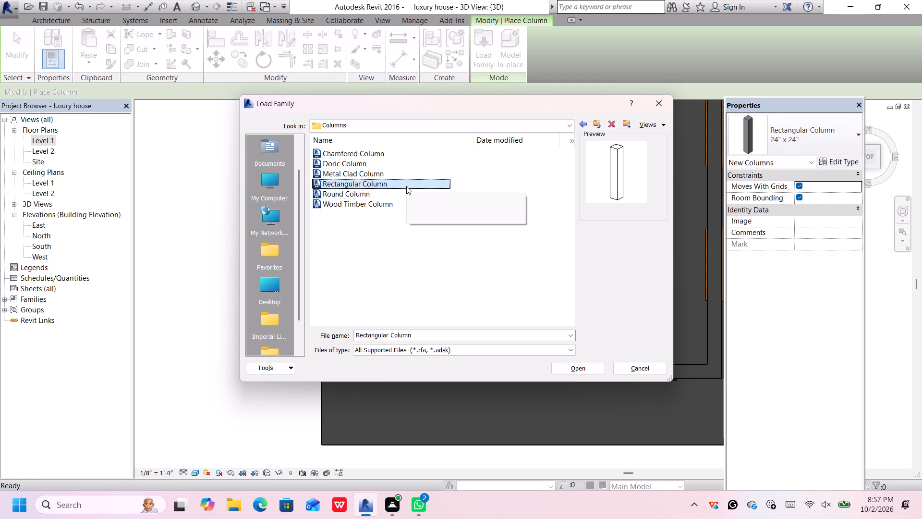
click(400, 192)
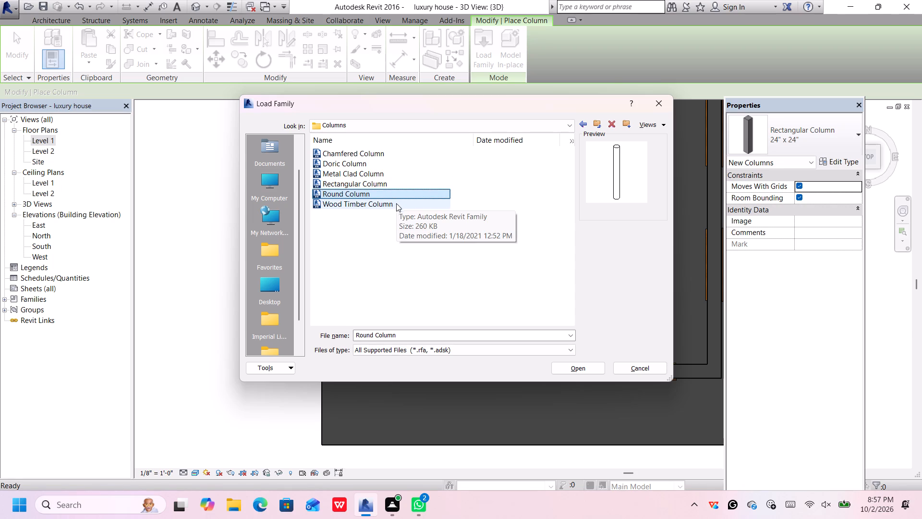
click(567, 371)
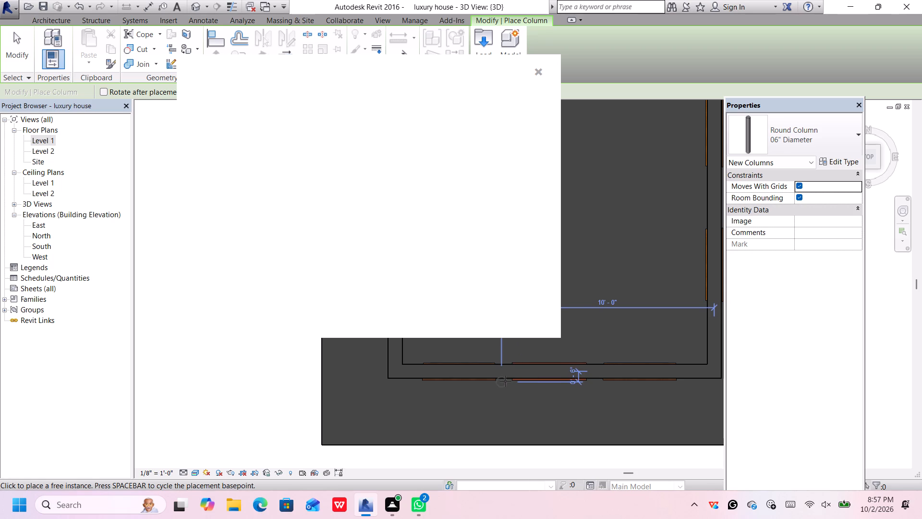
Place four 06" Diameter round columns flanking the front door, about 4'-6" apart: two against the front wall, two about 2'-0" out from its centreline.
click(505, 381)
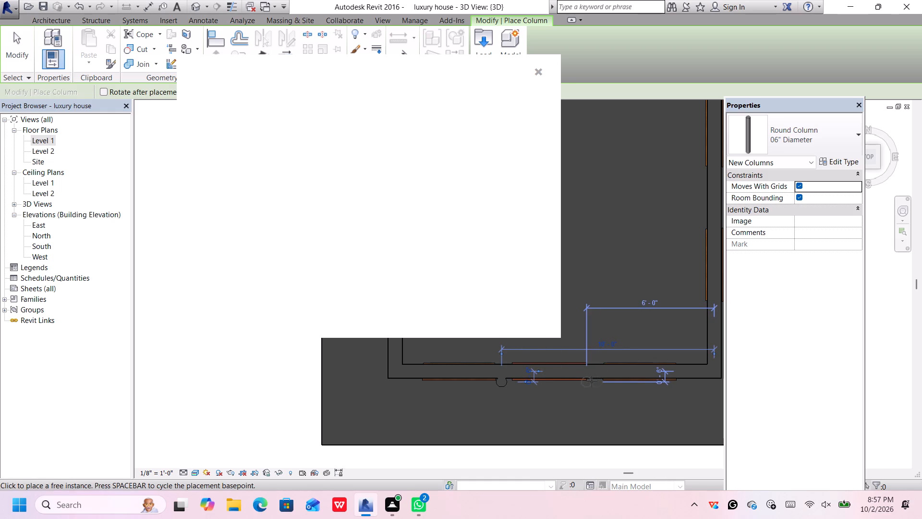
click(593, 381)
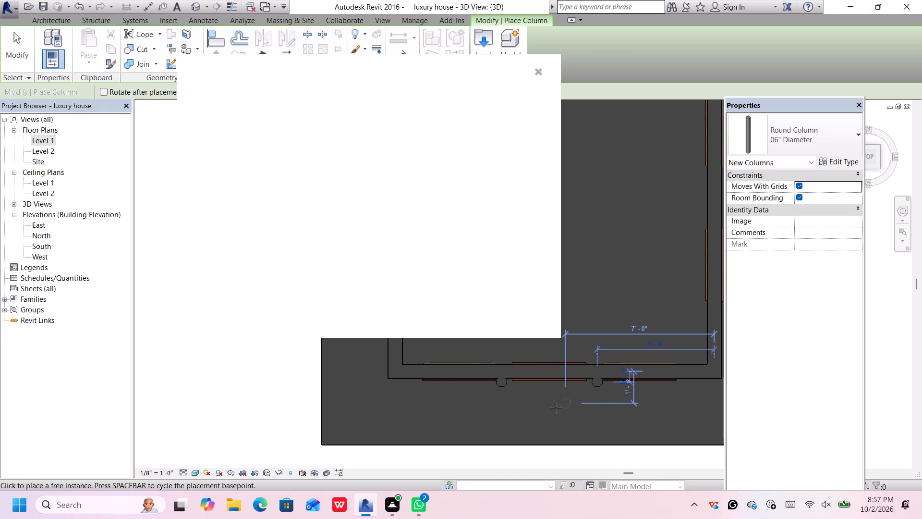
click(501, 417)
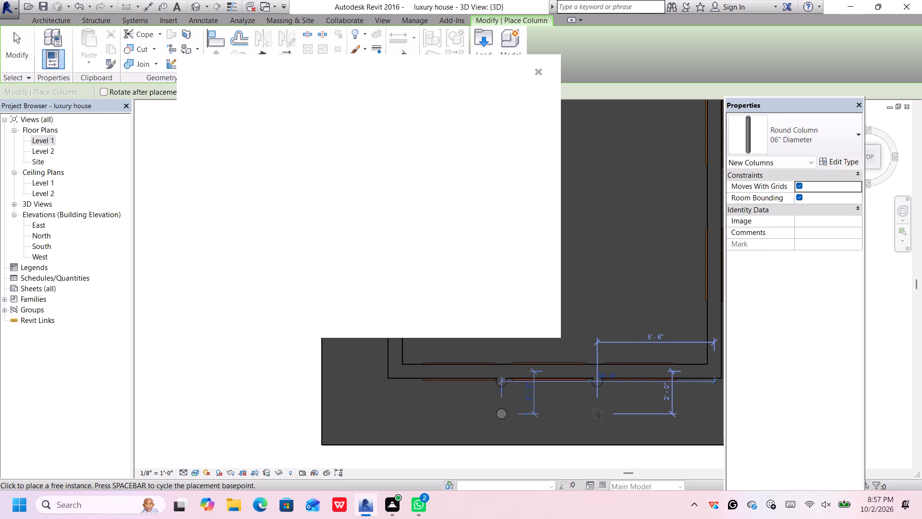
click(599, 416)
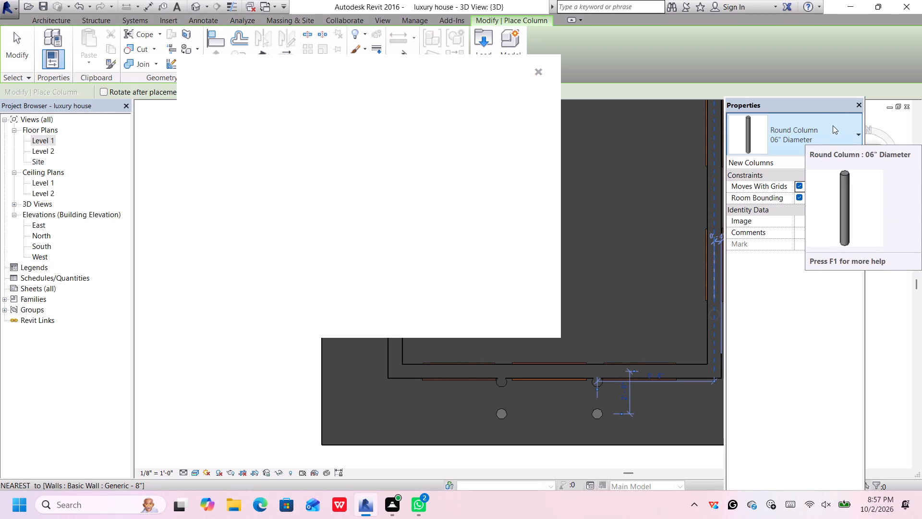
Dismiss the blank notification, move the floating Properties palette beside the Project Browser, clear of the house, and end column placement.
click(538, 71)
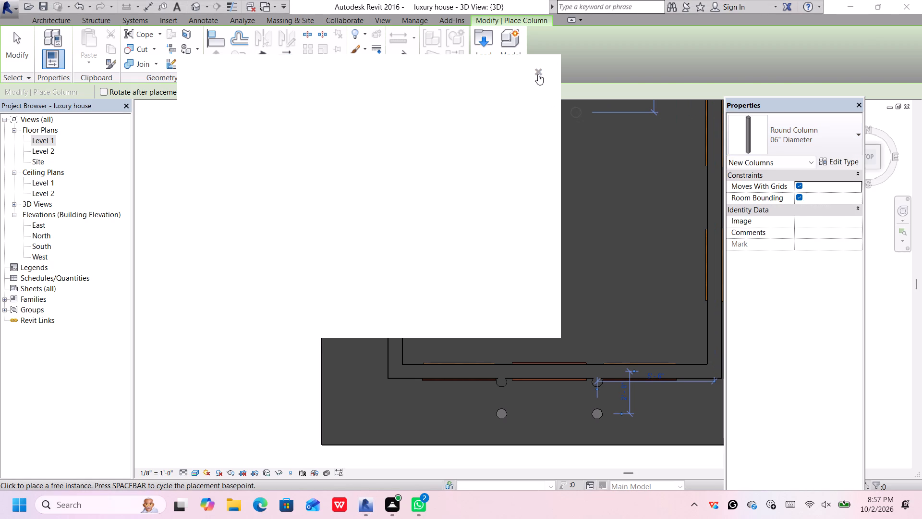
click(537, 70)
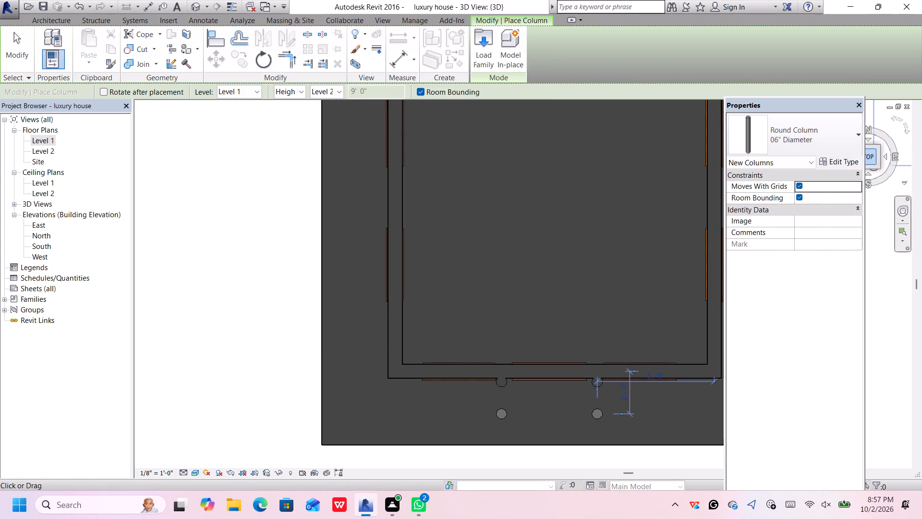
drag(829, 106, 776, 105)
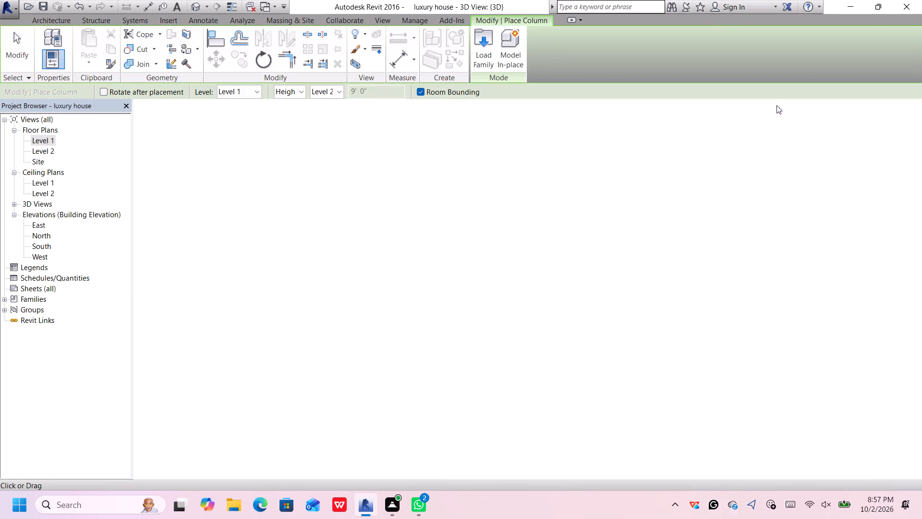
drag(466, 104, 468, 105)
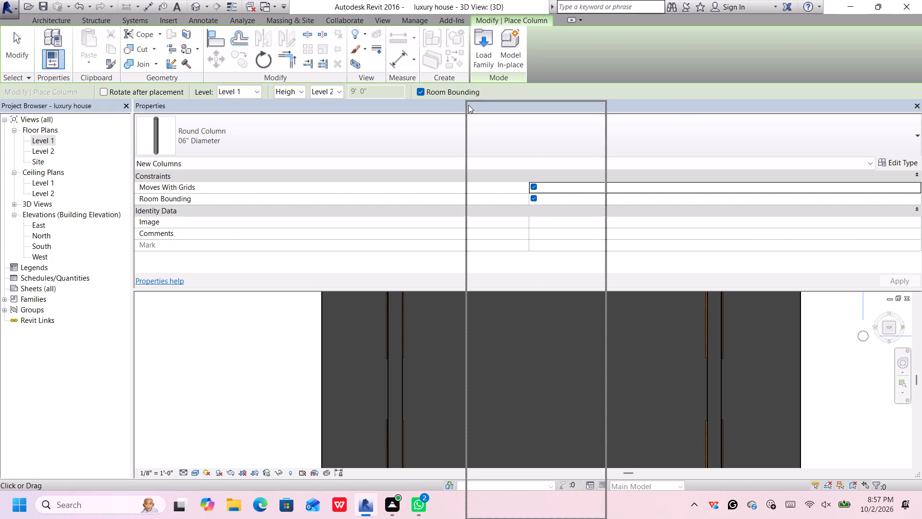
drag(468, 105, 140, 101)
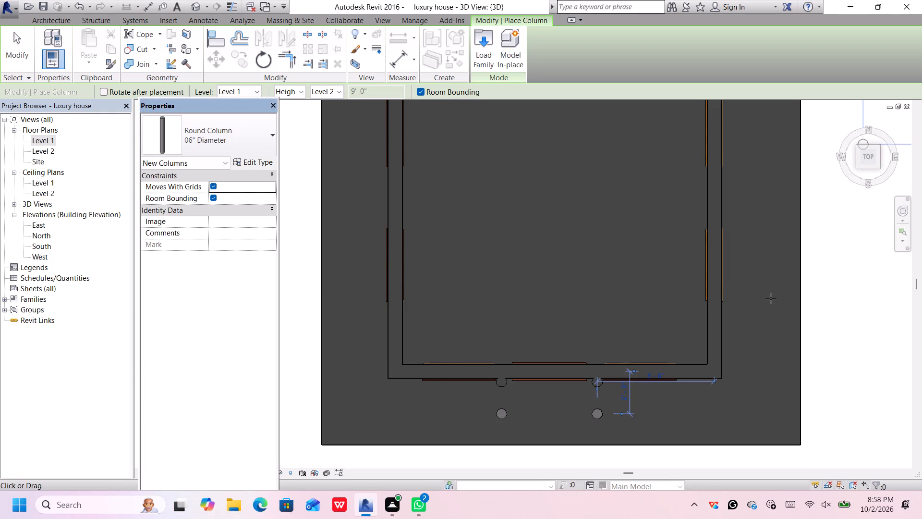
key(Return)
key(Escape)
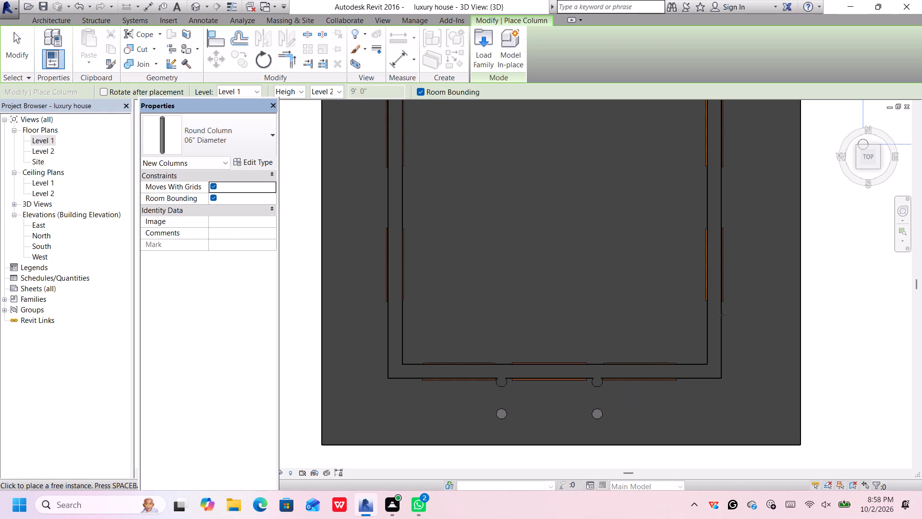
key(Escape)
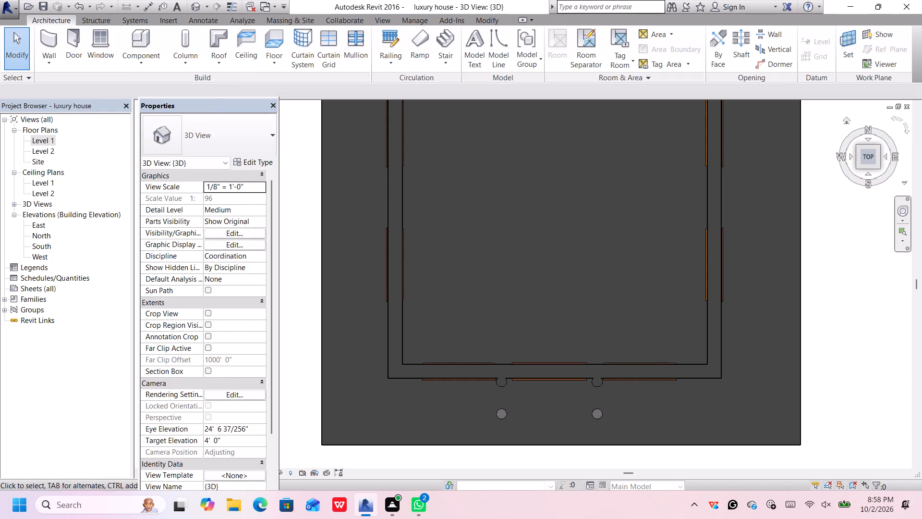
Examine the four round columns around the front door up close from the front-left corner in 3D.
click(858, 167)
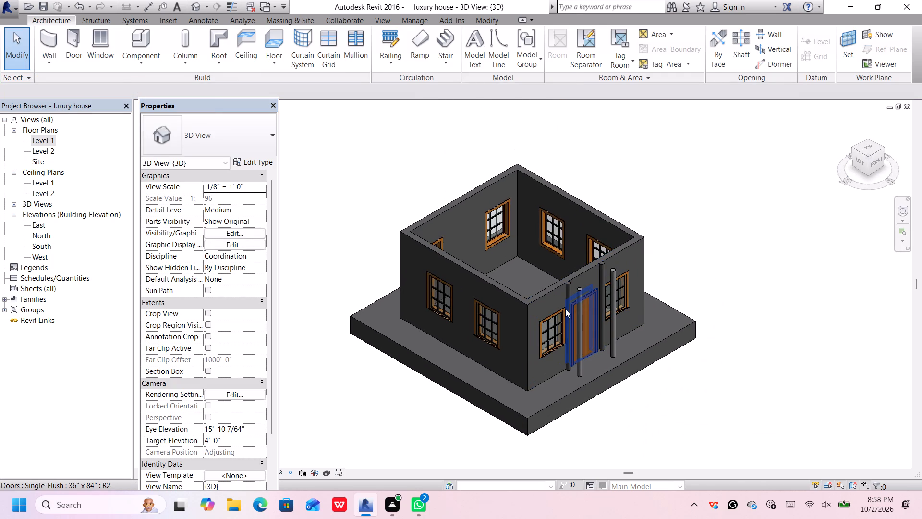
scroll(565, 308, up, 2)
scroll(607, 345, up, 1)
middle_drag(626, 381, 612, 373)
middle_click(611, 372)
middle_drag(608, 371, 598, 359)
middle_click(598, 359)
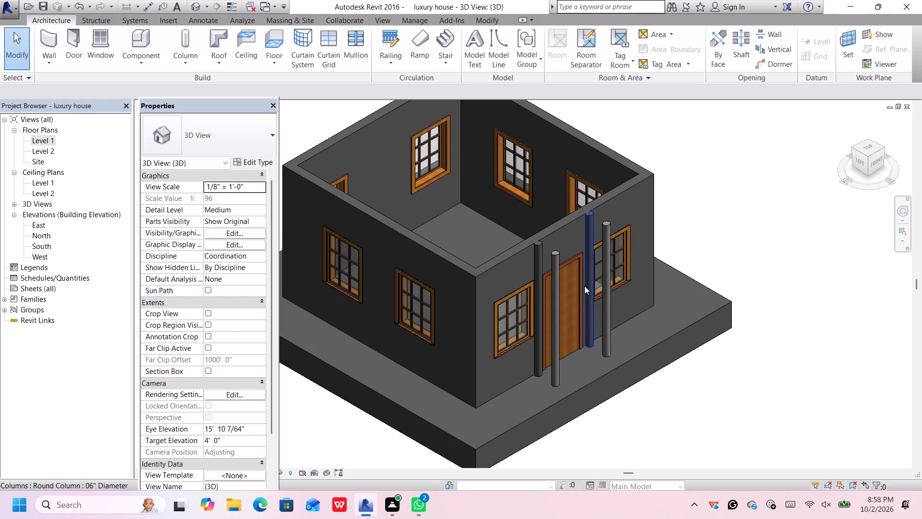
middle_drag(749, 296, 726, 301)
scroll(726, 302, up, 3)
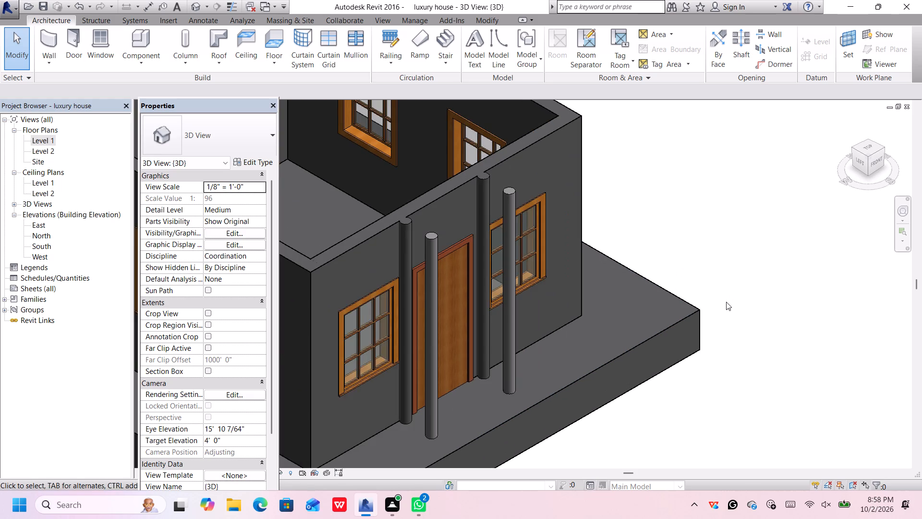
scroll(726, 302, up, 1)
scroll(727, 302, down, 4)
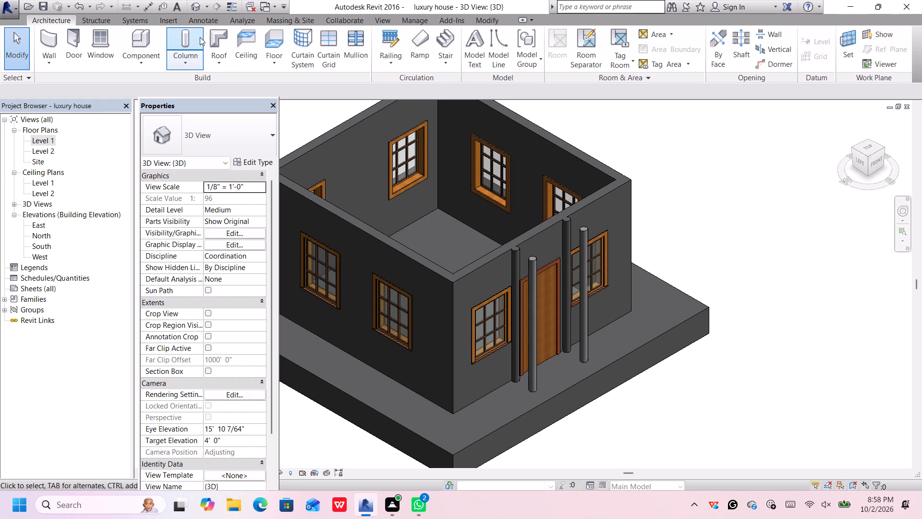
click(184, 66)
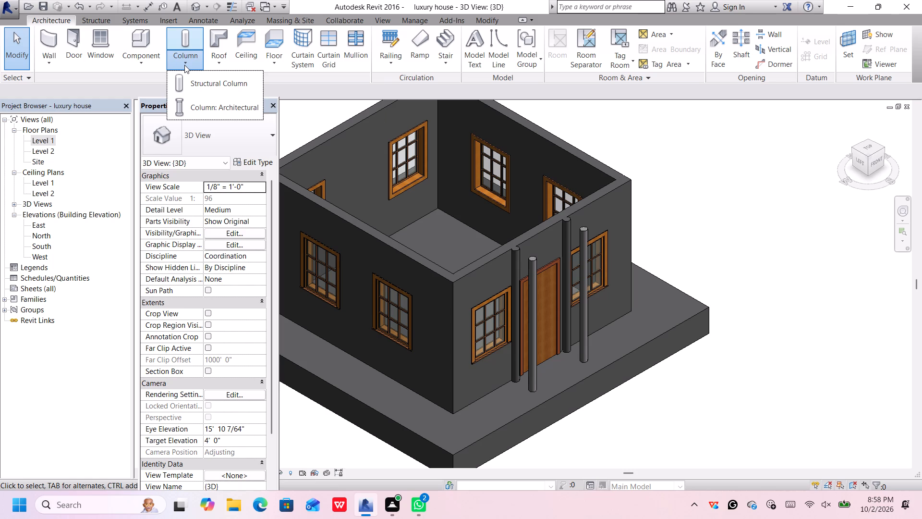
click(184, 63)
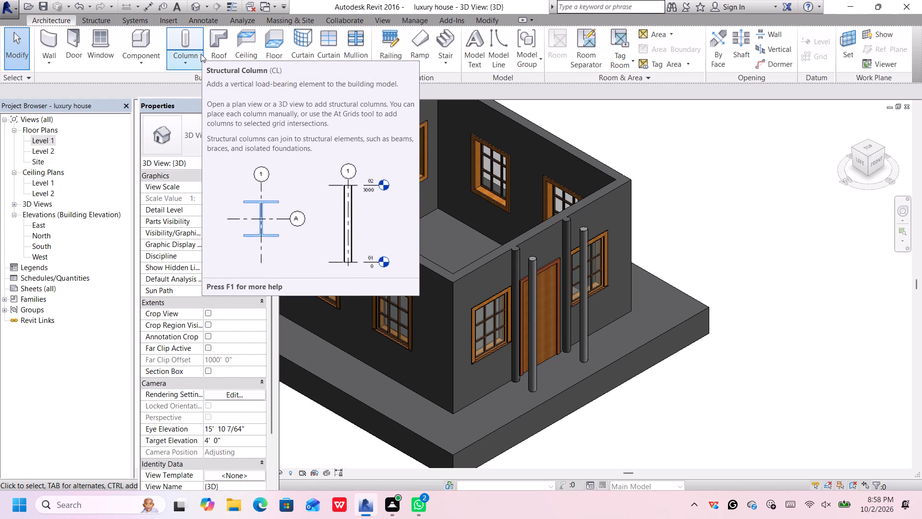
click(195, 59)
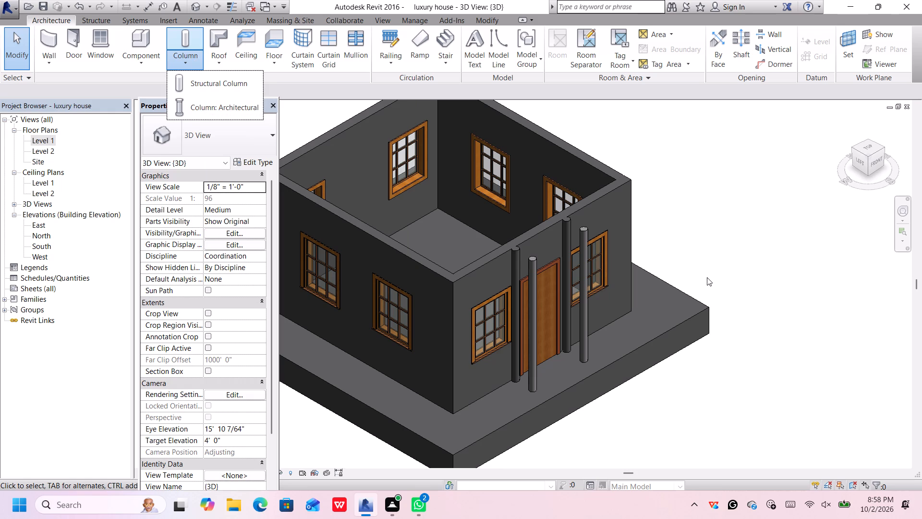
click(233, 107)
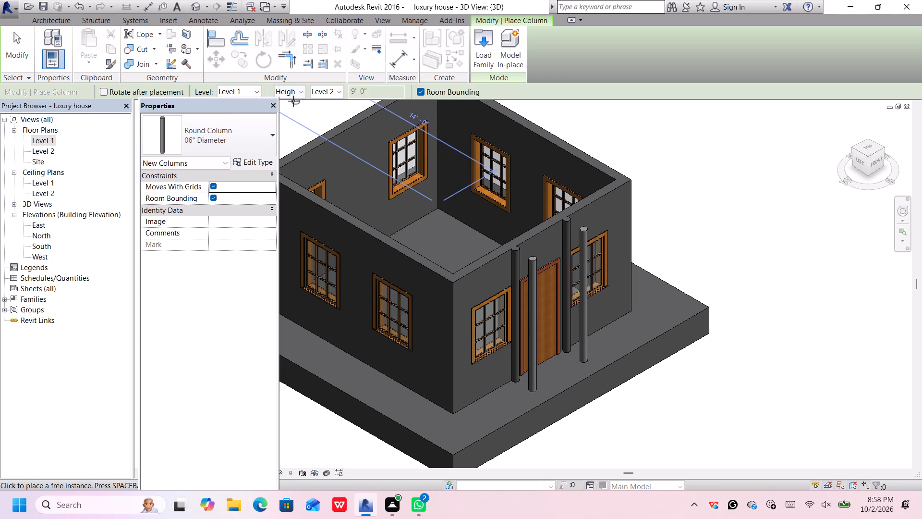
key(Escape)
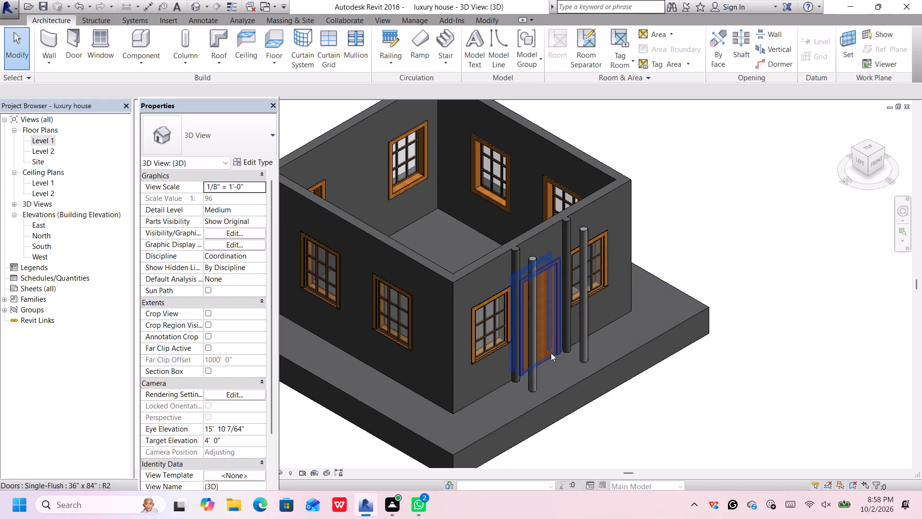
Create a Generic - 12" footprint roof on Level 2 over the entrance columns from a rectangle about 5'-6" by 2'-6" against the front wall.
click(218, 63)
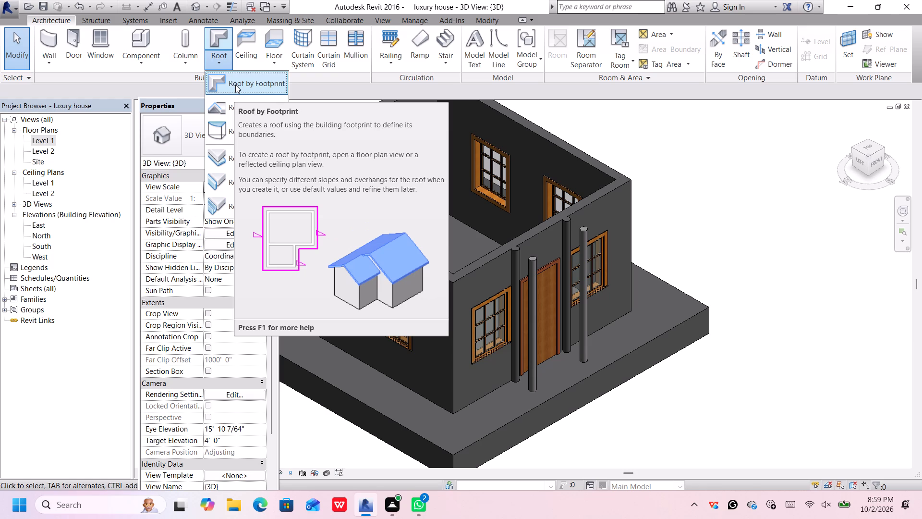
click(235, 85)
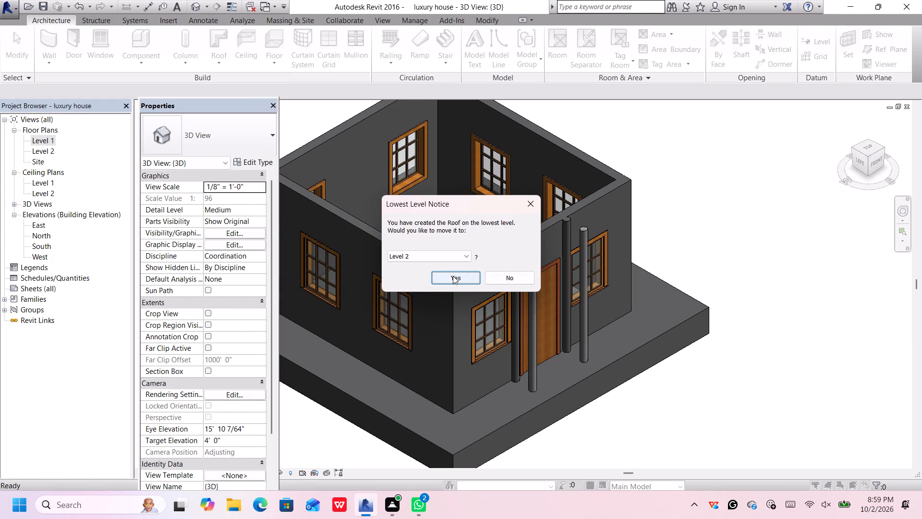
click(453, 276)
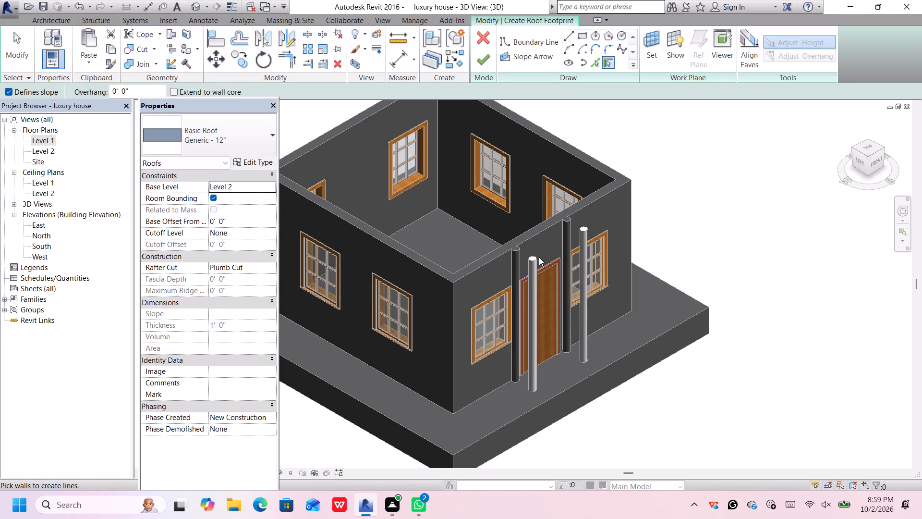
click(871, 146)
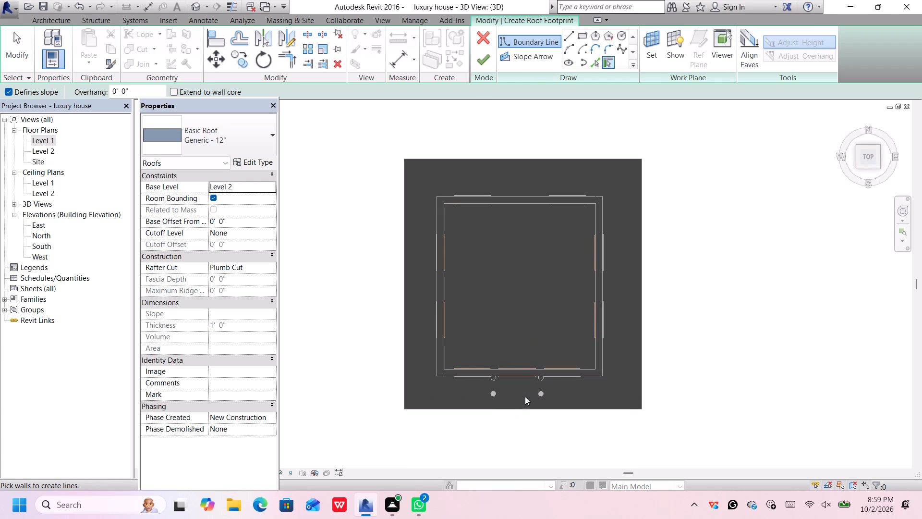
scroll(525, 396, up, 3)
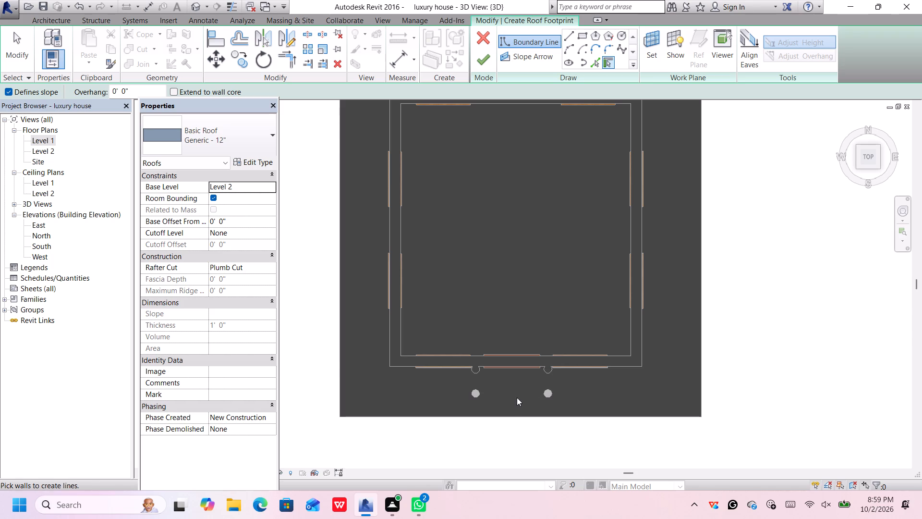
scroll(480, 384, up, 1)
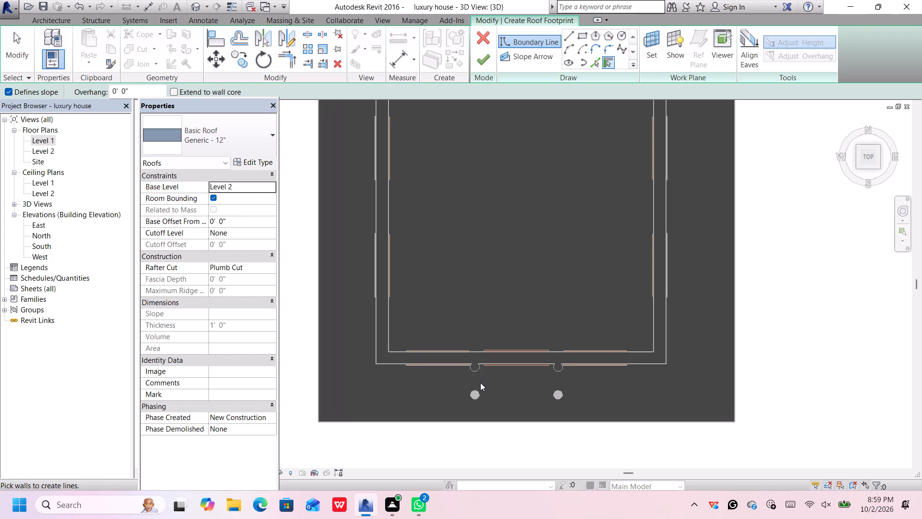
click(581, 33)
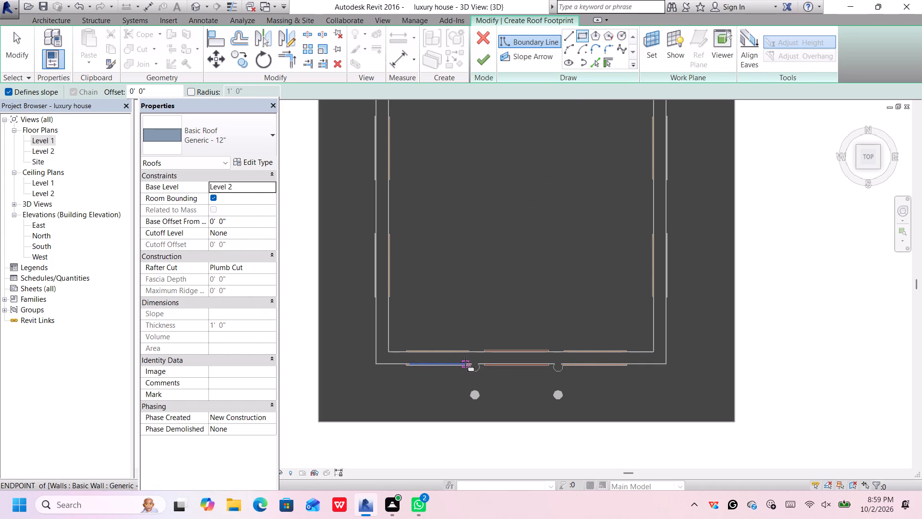
click(464, 362)
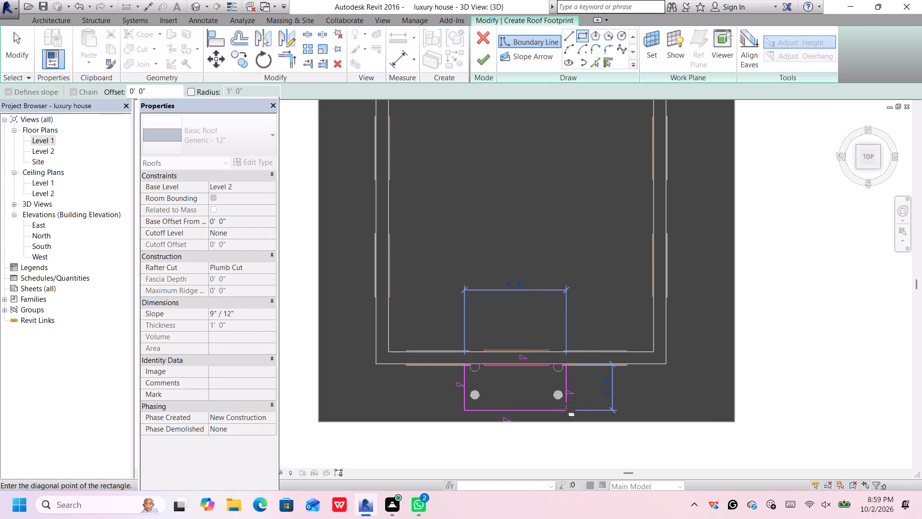
click(566, 408)
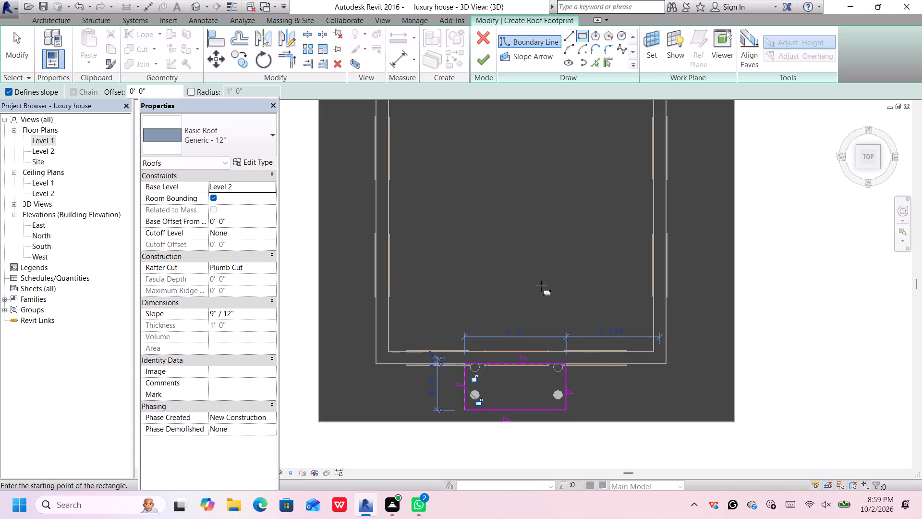
click(485, 60)
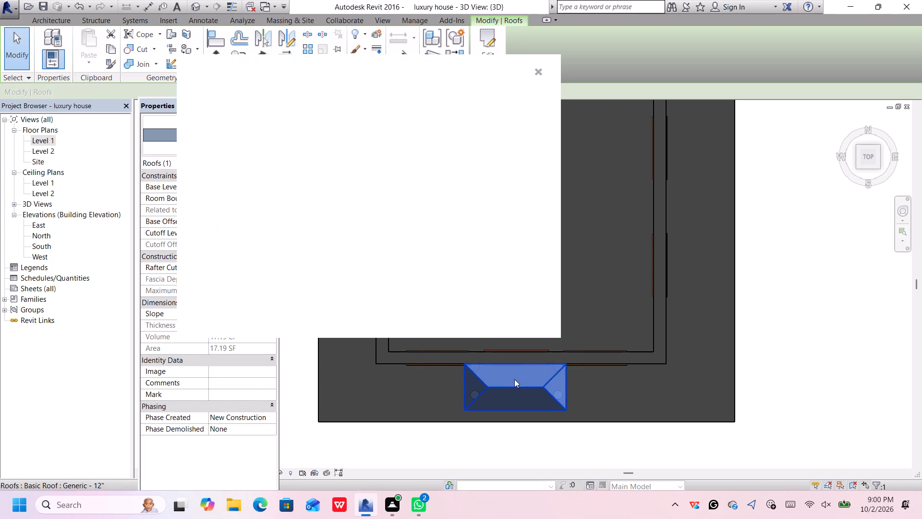
click(516, 372)
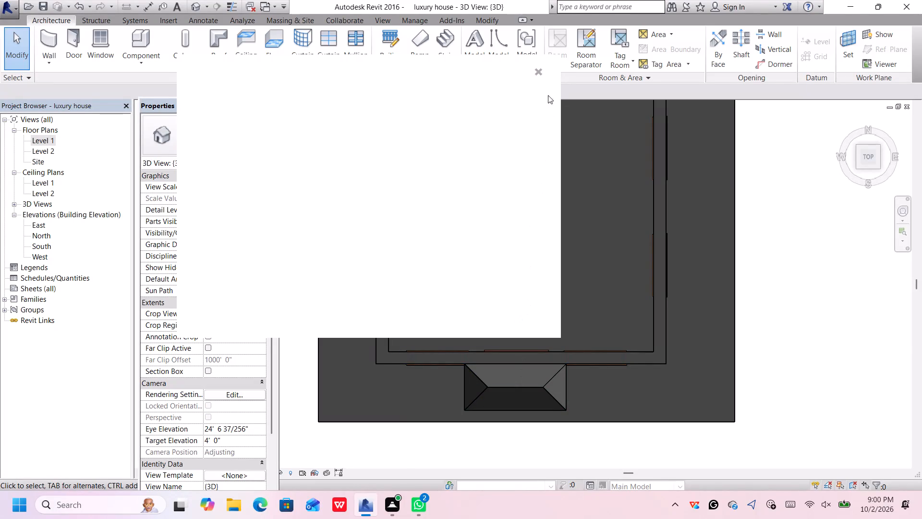
click(540, 71)
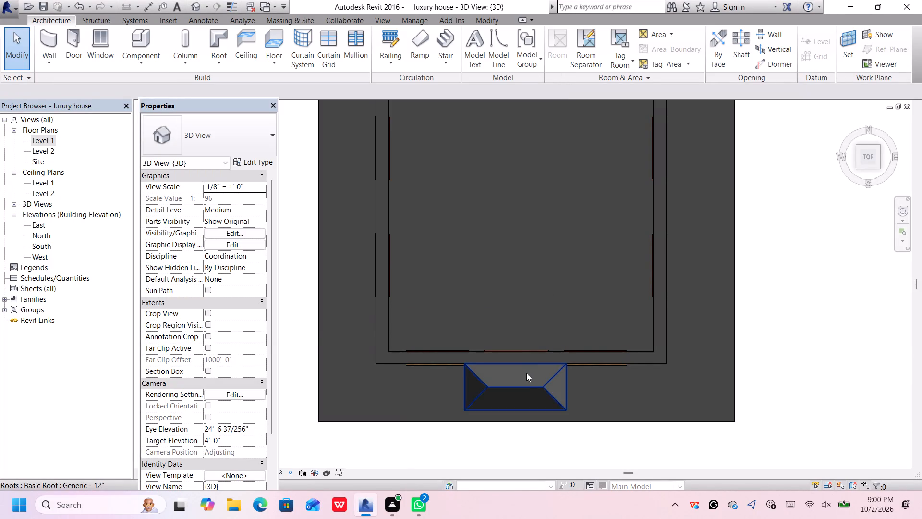
Edit the porch roof's footprint and turn off Defines Slope for its wall-side and front edges, leaving both side edges sloping.
double_click(522, 380)
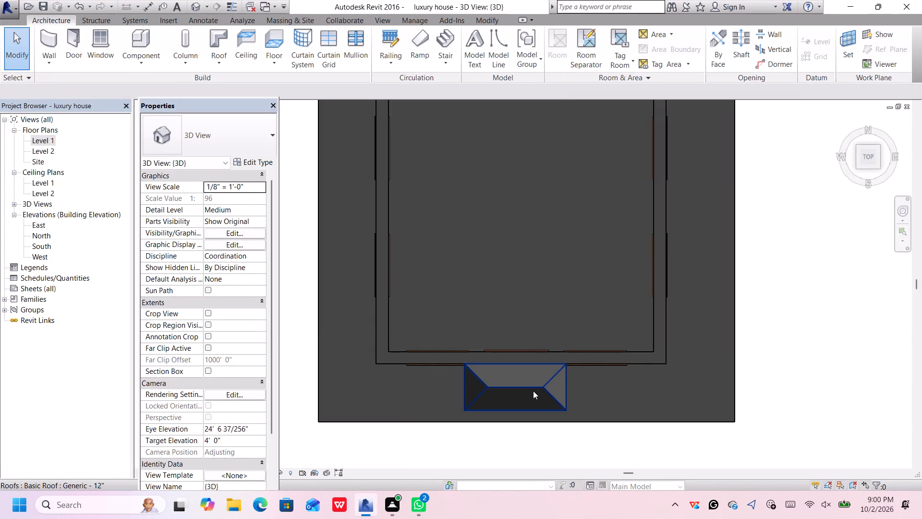
double_click(533, 391)
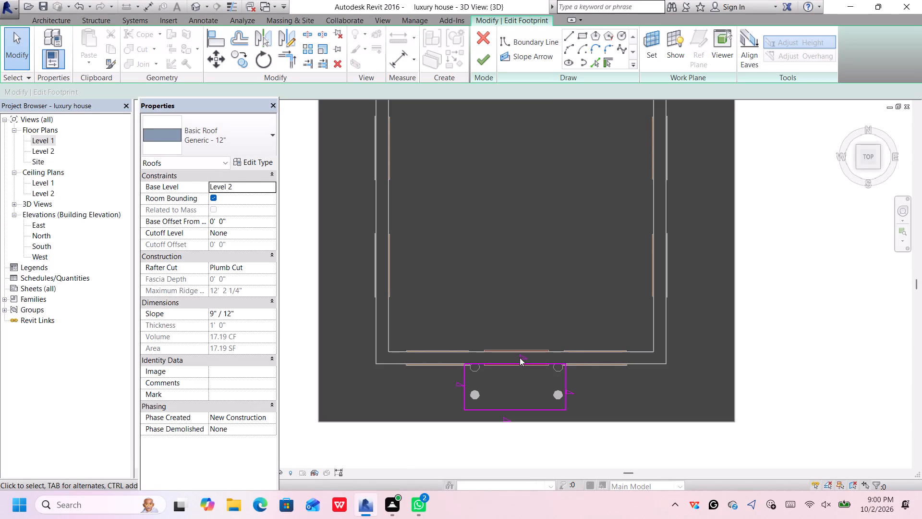
click(520, 358)
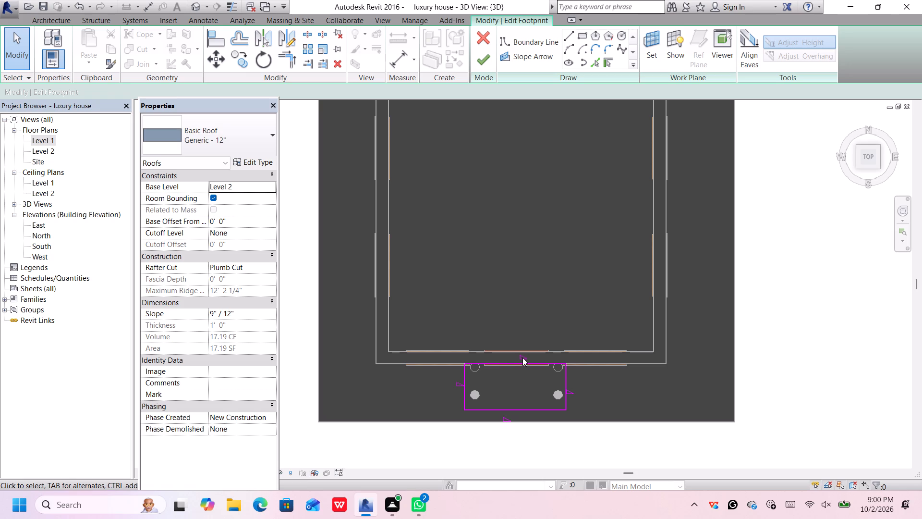
click(522, 356)
click(519, 363)
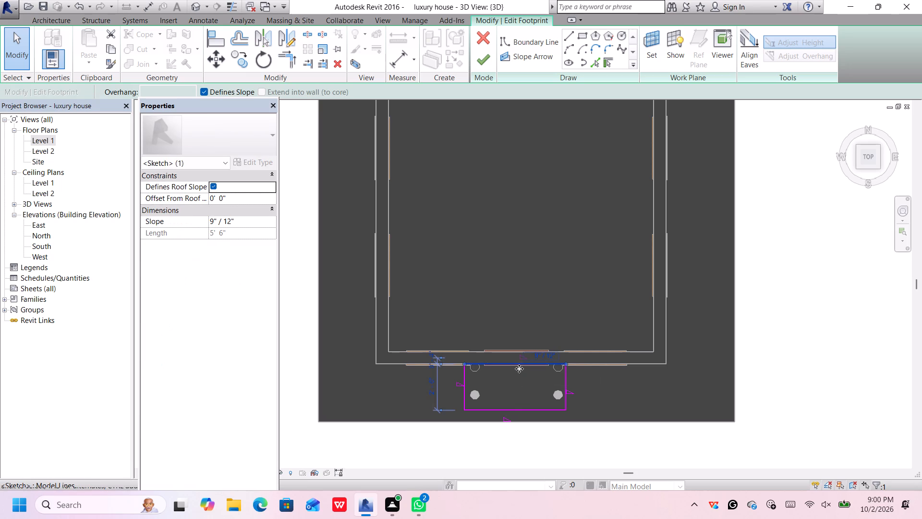
click(205, 92)
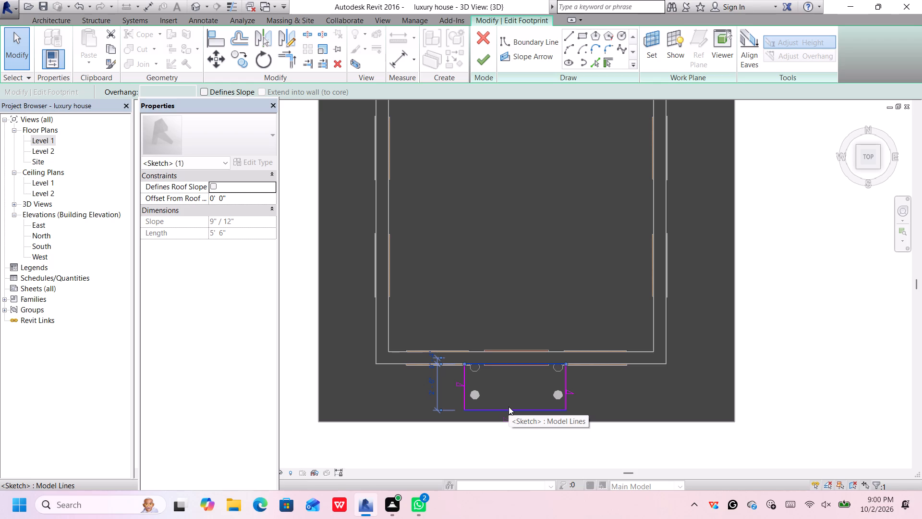
click(509, 407)
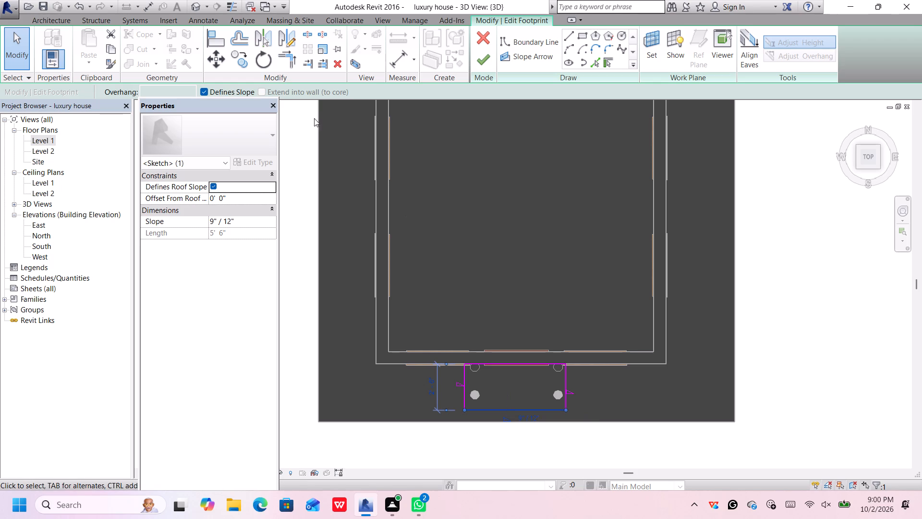
click(205, 89)
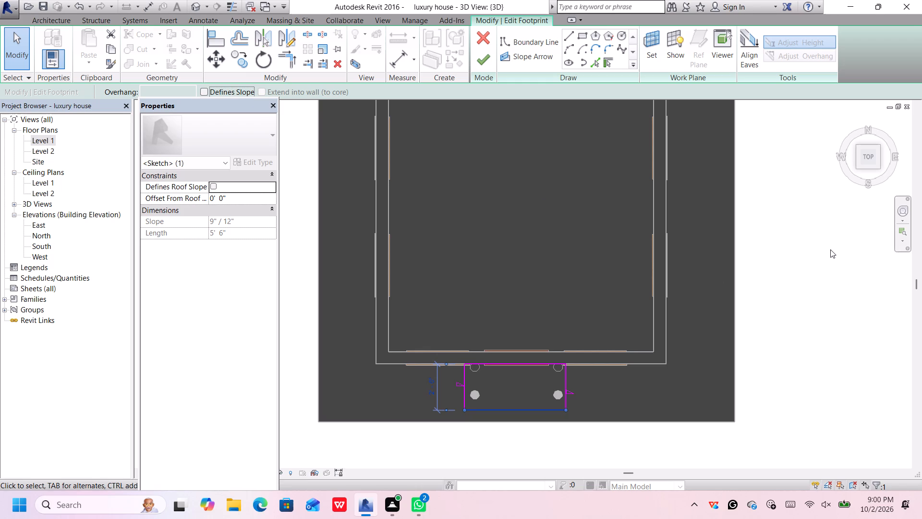
key(Return)
click(802, 293)
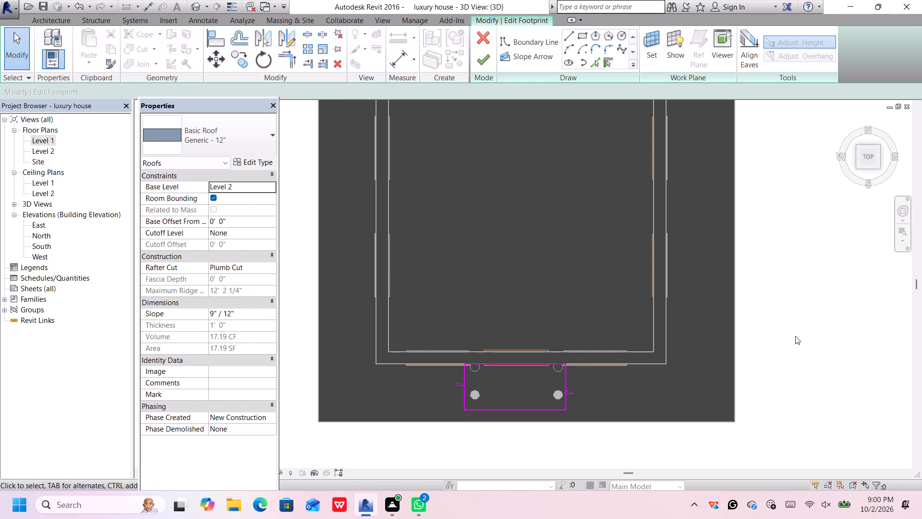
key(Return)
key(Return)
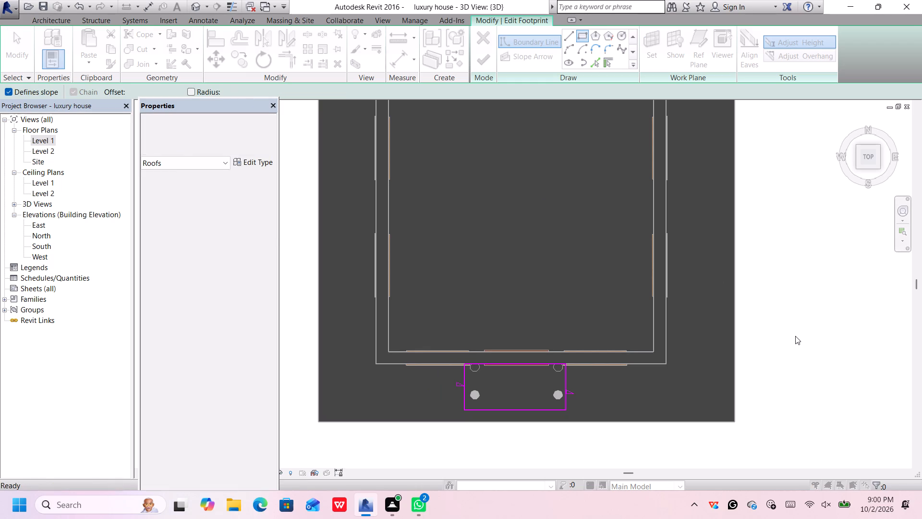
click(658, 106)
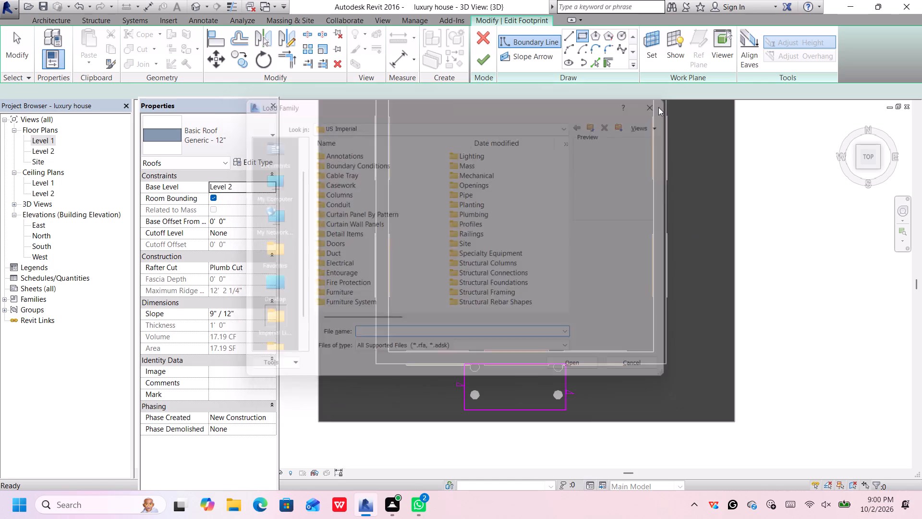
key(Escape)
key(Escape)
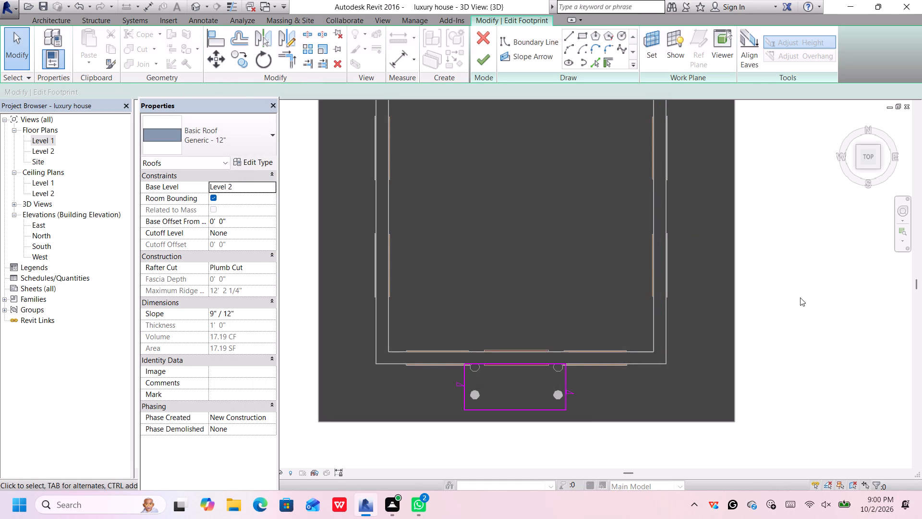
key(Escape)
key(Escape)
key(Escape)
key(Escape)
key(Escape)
Finish the porch roof's footprint edit.
click(487, 58)
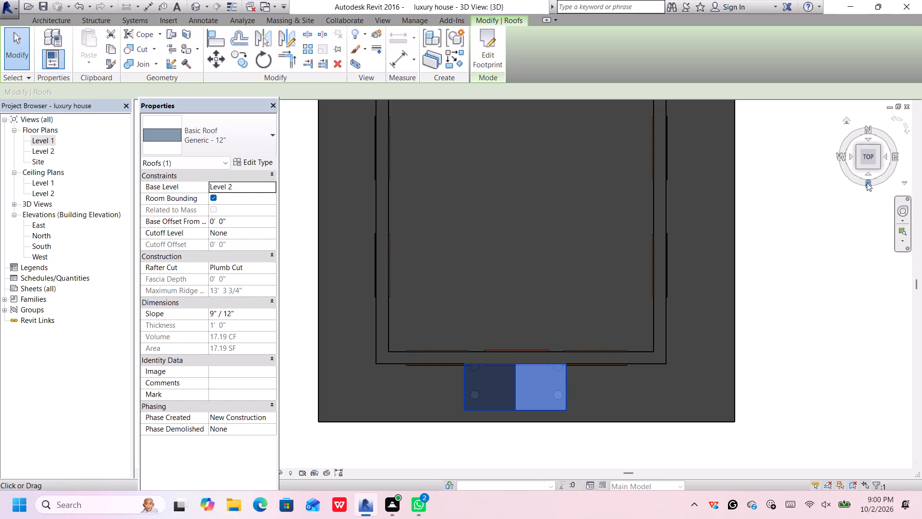
Examine how the gabled porch roof sits on the entrance columns, from the front and the front-left corner in 3D.
click(861, 168)
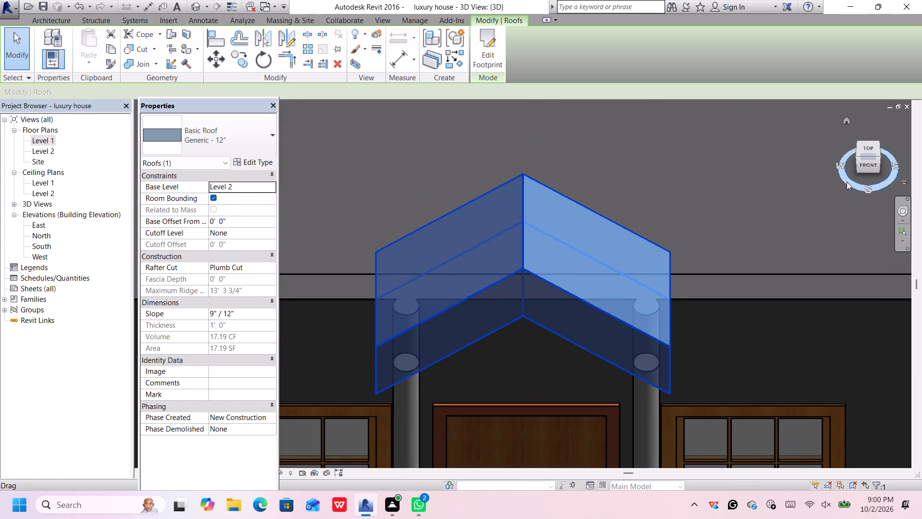
click(859, 158)
scroll(699, 334, down, 5)
middle_drag(656, 371, 639, 247)
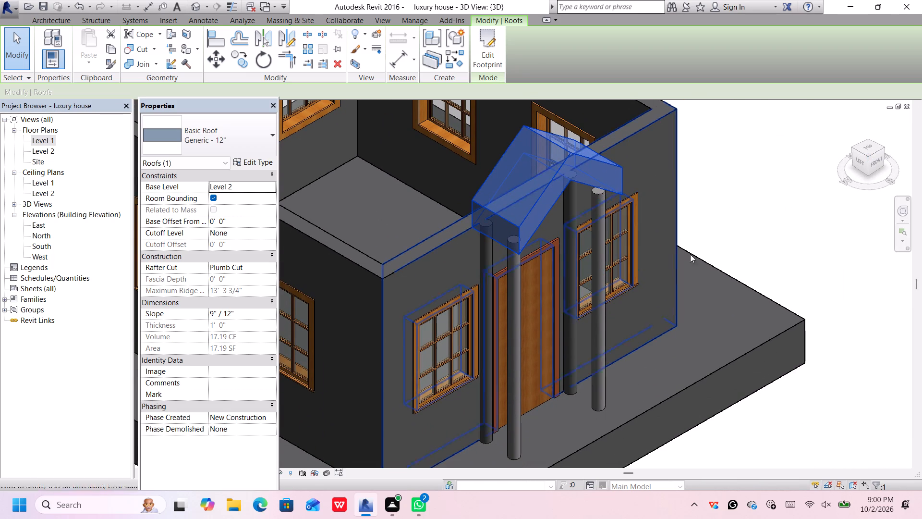
scroll(520, 199, up, 4)
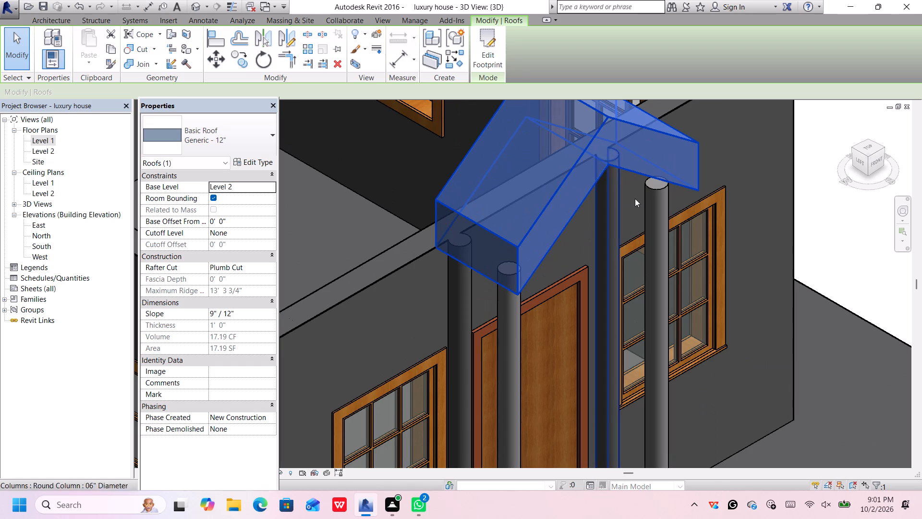
scroll(633, 187, up, 2)
scroll(633, 187, down, 4)
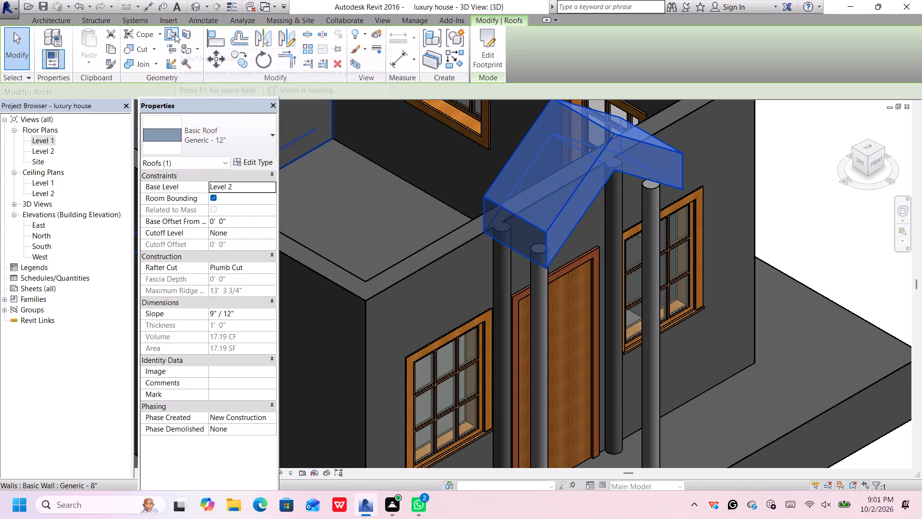
scroll(785, 294, down, 5)
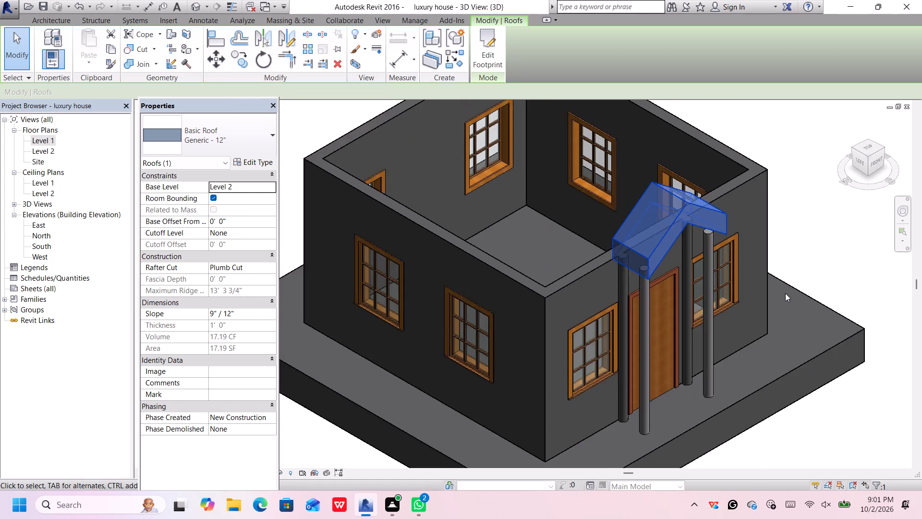
scroll(664, 263, up, 2)
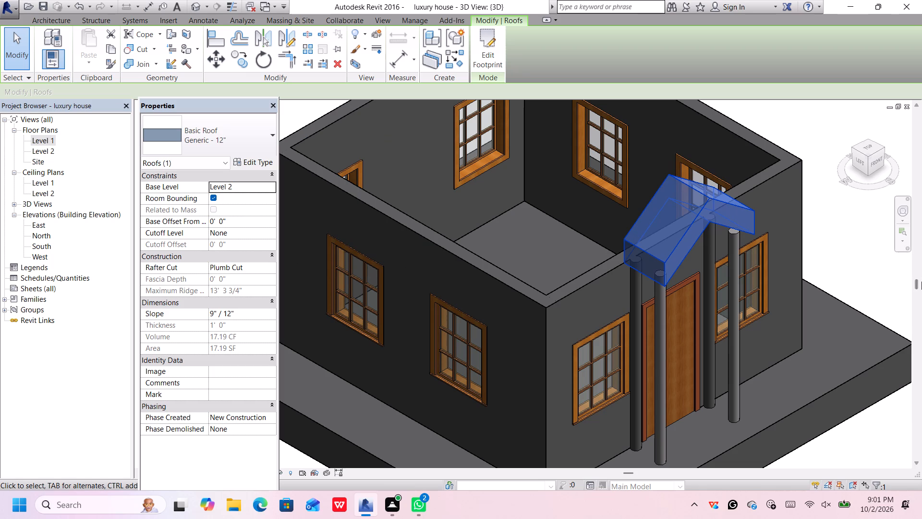
scroll(918, 289, down, 2)
scroll(688, 303, down, 4)
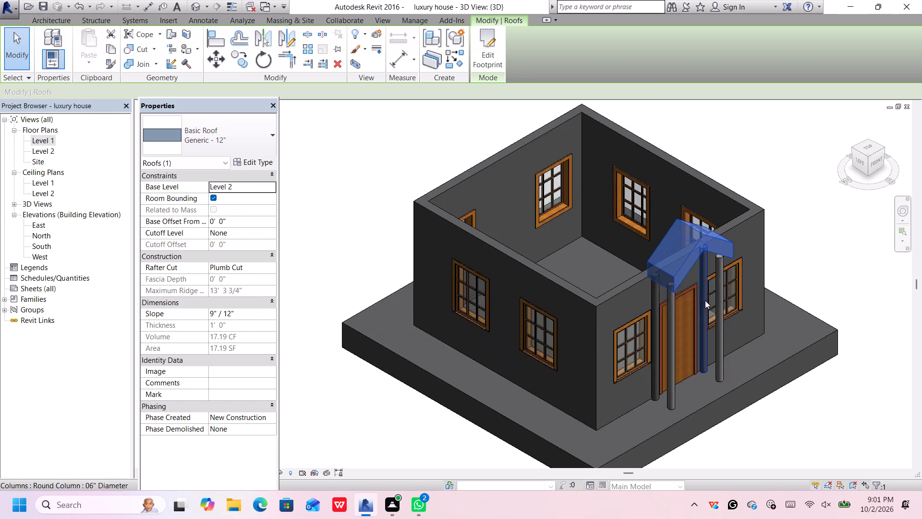
scroll(724, 277, up, 8)
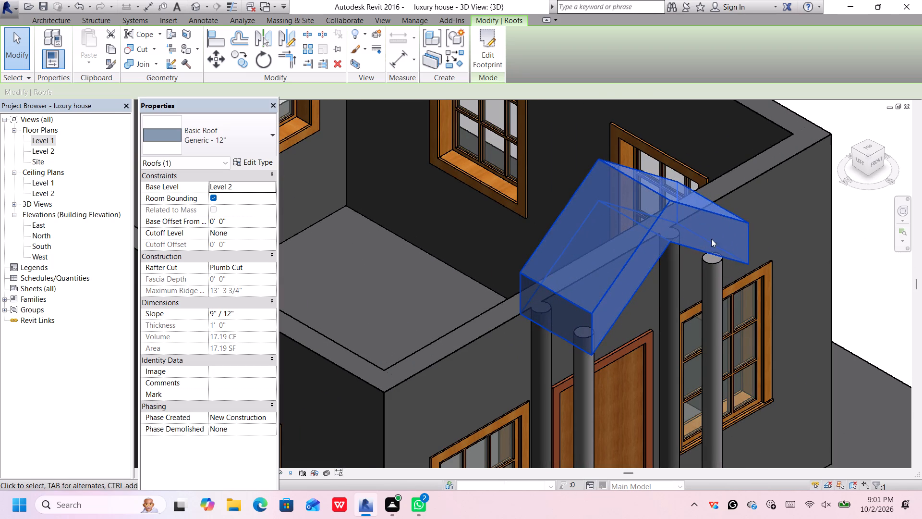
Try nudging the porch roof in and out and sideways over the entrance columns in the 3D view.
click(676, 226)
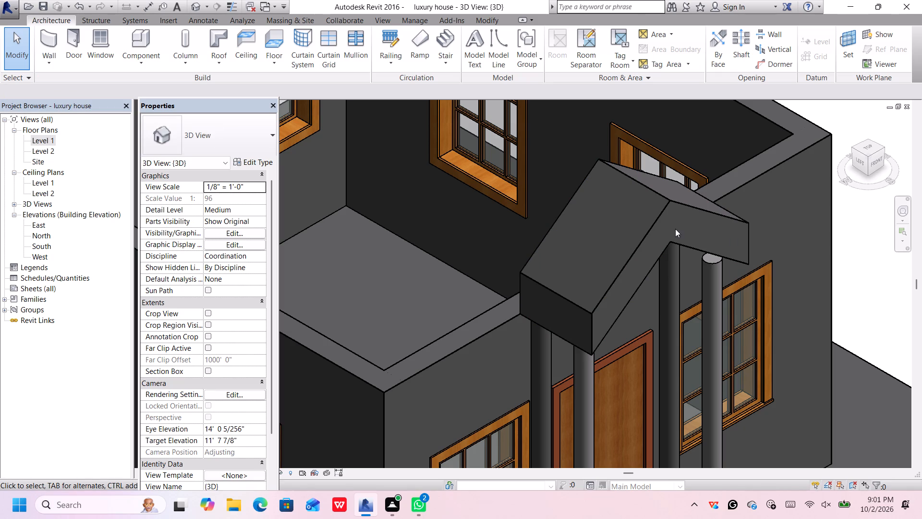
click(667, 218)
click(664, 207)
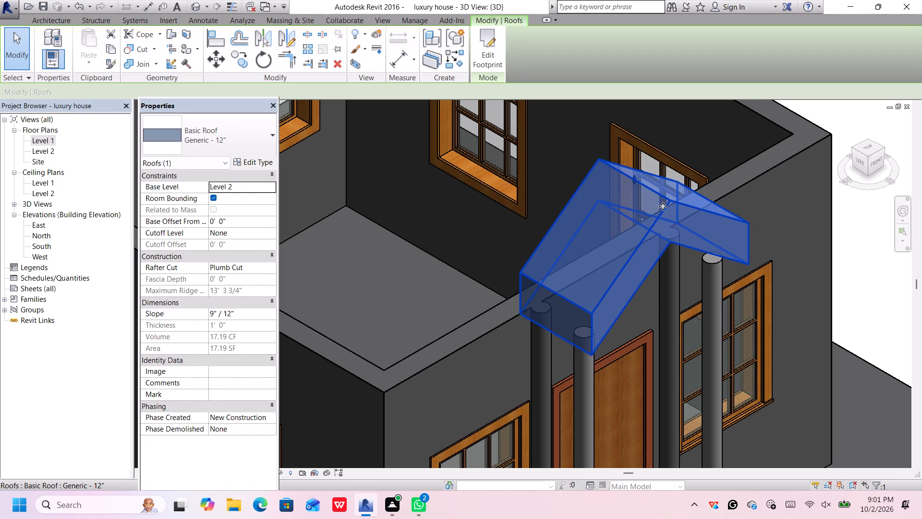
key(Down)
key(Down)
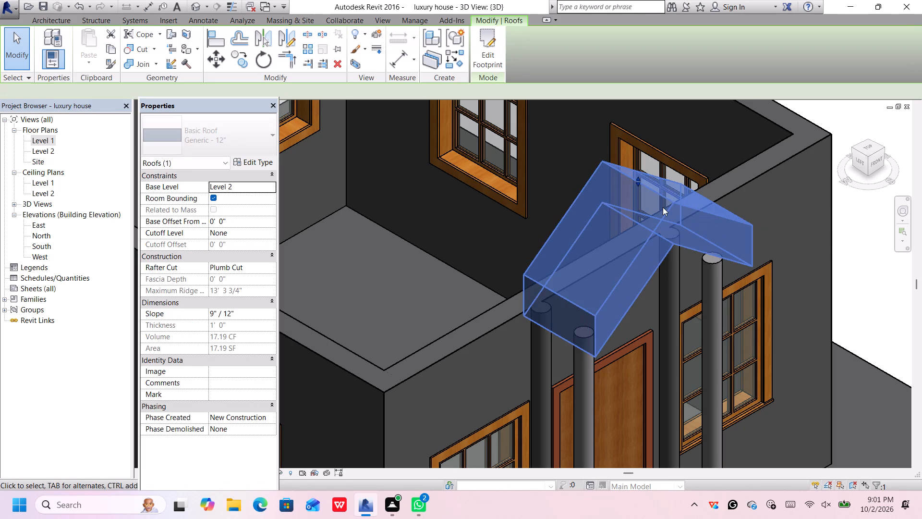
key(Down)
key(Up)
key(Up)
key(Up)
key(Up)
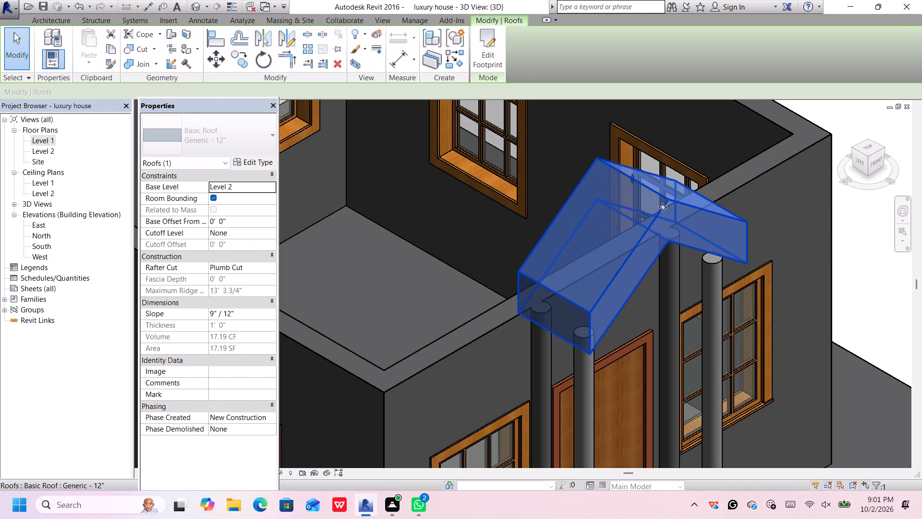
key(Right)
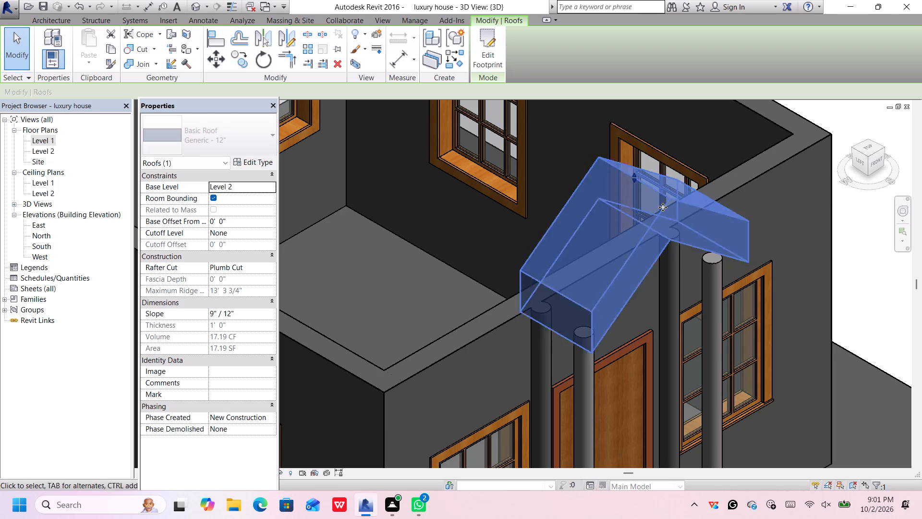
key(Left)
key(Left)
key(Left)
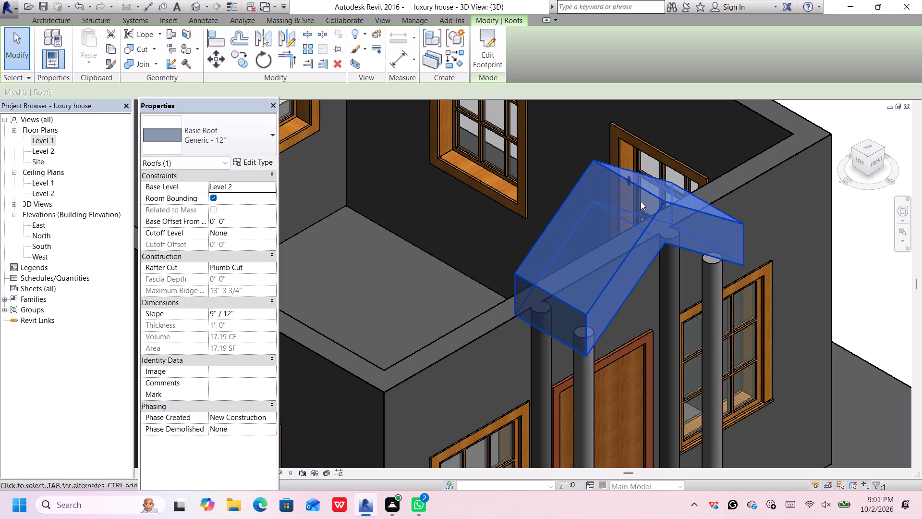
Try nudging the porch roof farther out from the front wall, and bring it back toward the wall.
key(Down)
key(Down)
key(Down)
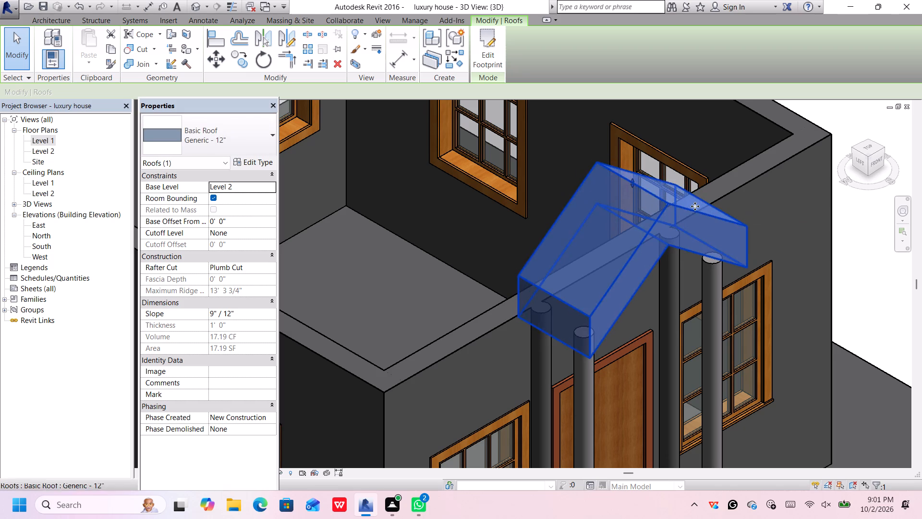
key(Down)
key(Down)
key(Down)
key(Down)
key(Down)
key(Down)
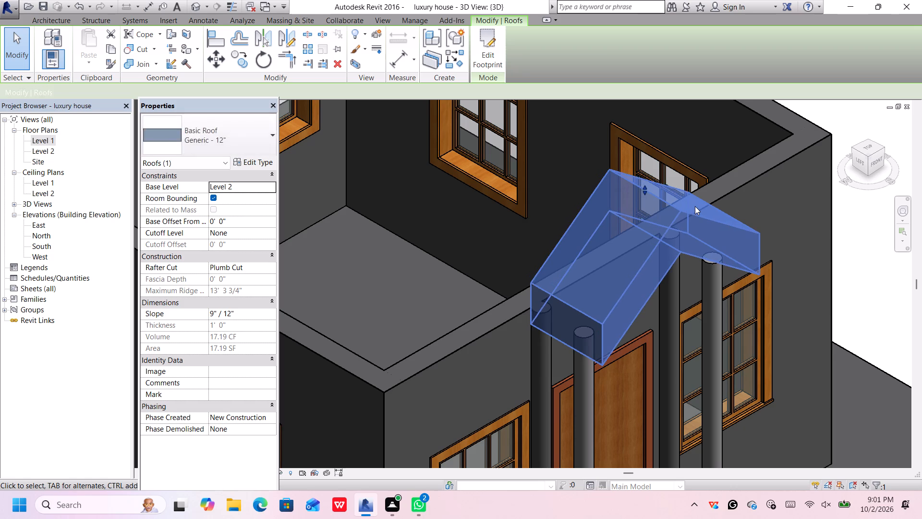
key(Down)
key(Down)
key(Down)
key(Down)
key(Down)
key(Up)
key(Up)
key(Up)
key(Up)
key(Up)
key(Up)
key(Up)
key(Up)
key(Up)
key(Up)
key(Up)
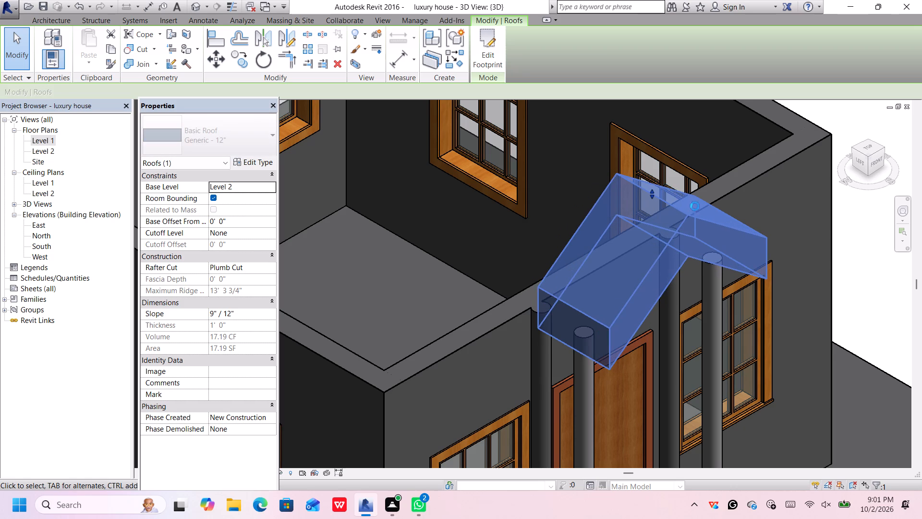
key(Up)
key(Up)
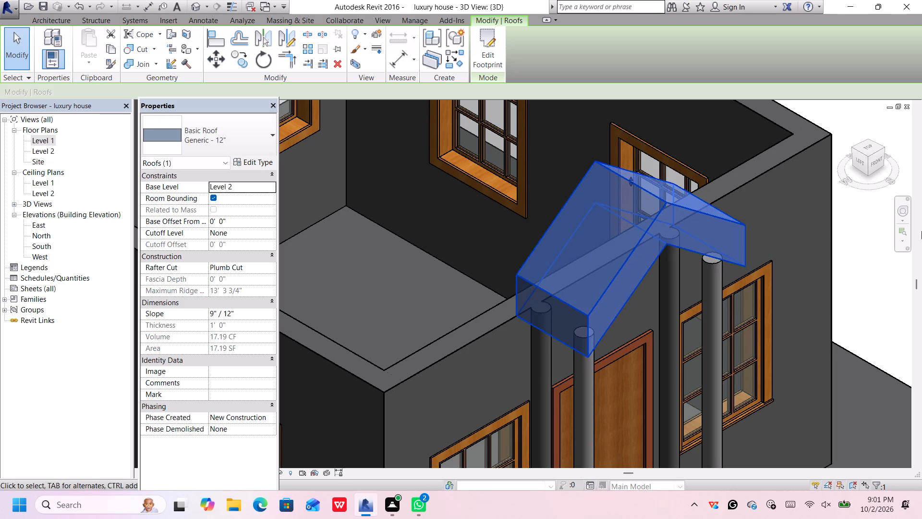
In the front view, nudge the porch roof sideways until it is centred over the entrance columns.
click(875, 164)
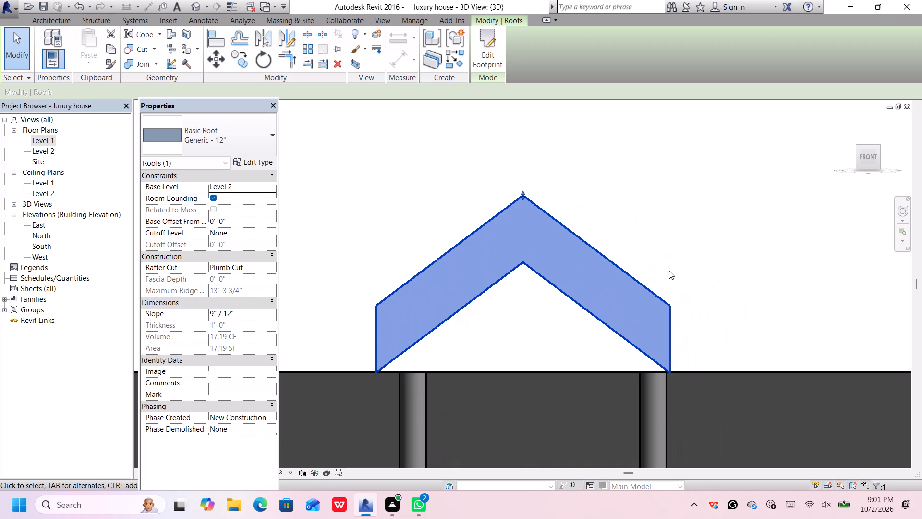
key(Right)
key(Right)
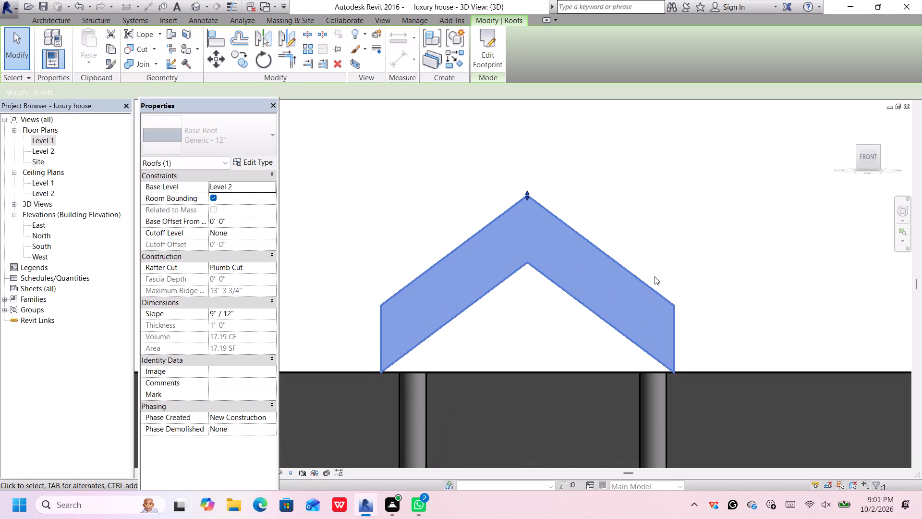
key(Right)
key(Right)
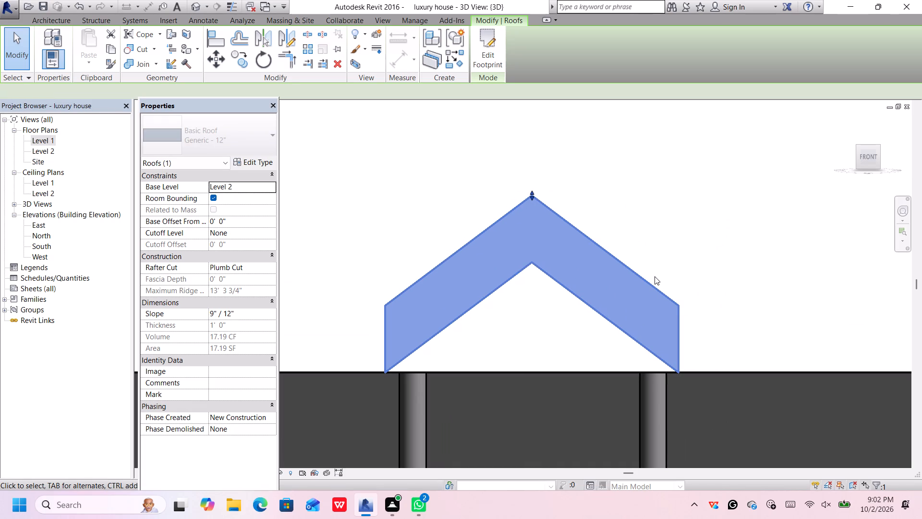
Lower the porch roof toward the columns to a base offset of -0' 3" from Level 2.
key(Down)
key(Down)
key(Down)
key(Down)
key(Down)
key(Down)
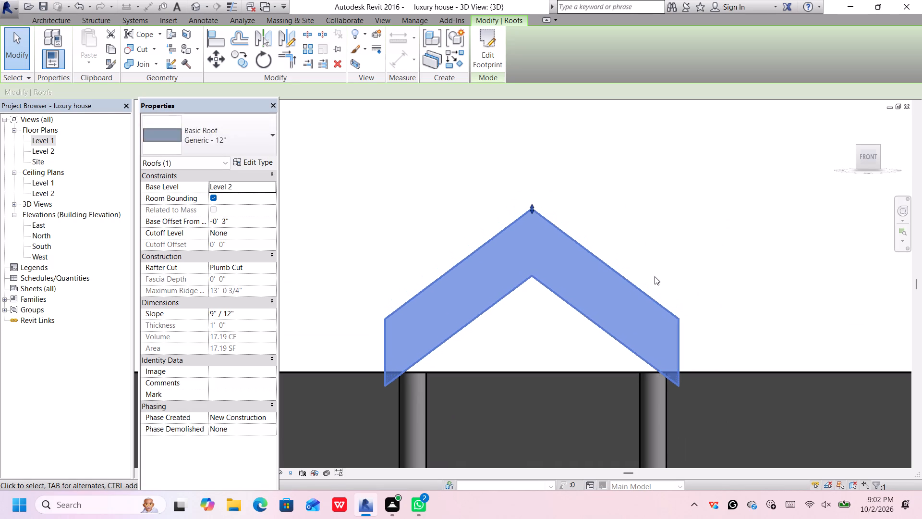
Lower the gabled porch roof over the entrance columns to a base offset of -0' 9 1/2" from Level 2.
key(Down)
key(Down)
key(Down)
key(Down)
key(Down)
key(Down)
key(Down)
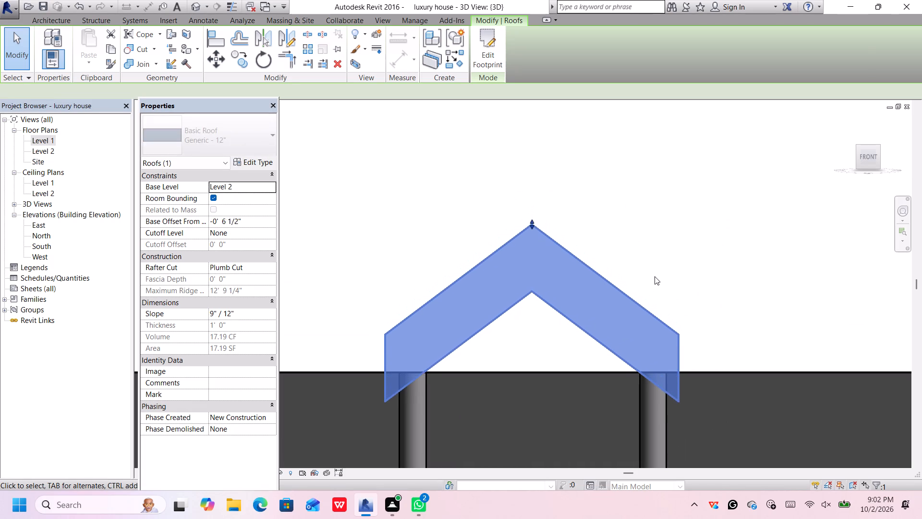
key(Down)
key(Down)
key(Down)
key(Down)
key(Down)
key(Down)
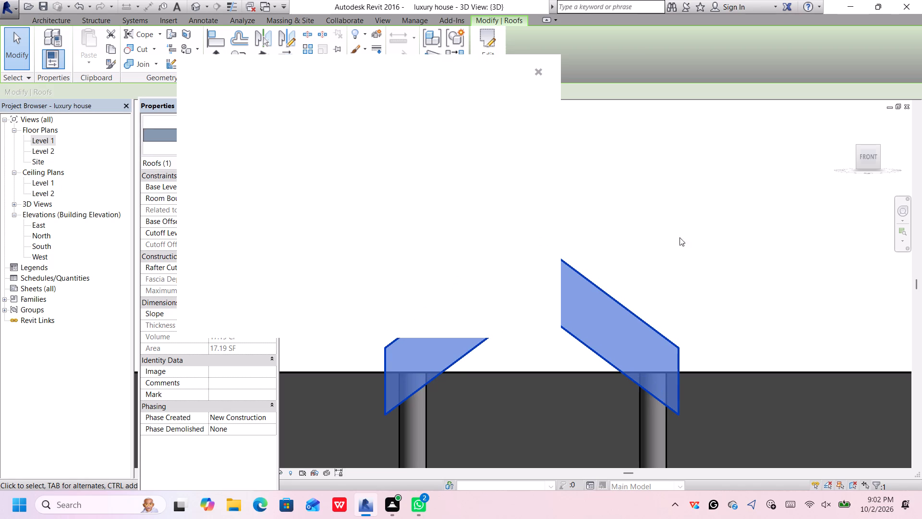
click(541, 70)
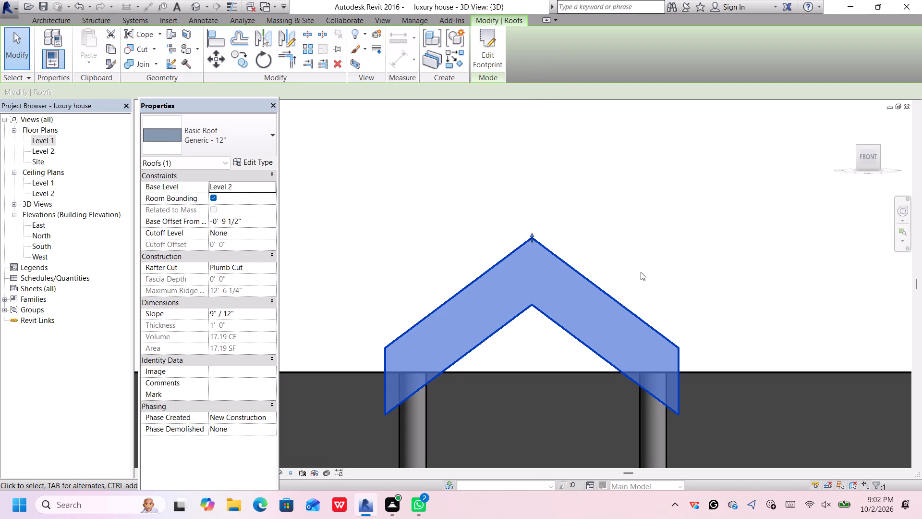
Raise the gabled porch roof on the entrance columns to a base offset of -0' 5" from Level 2.
key(Up)
key(Up)
key(Up)
key(Up)
key(Up)
key(Up)
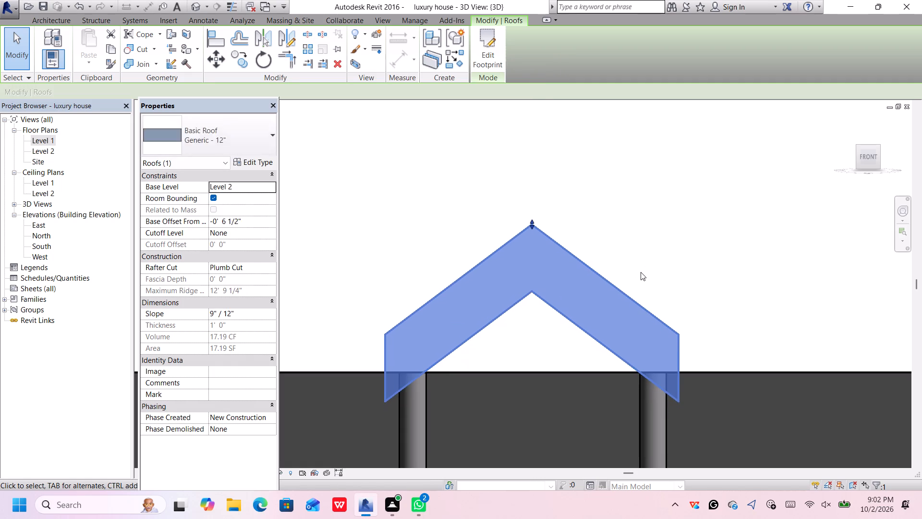
key(Up)
key(Up)
key(Up)
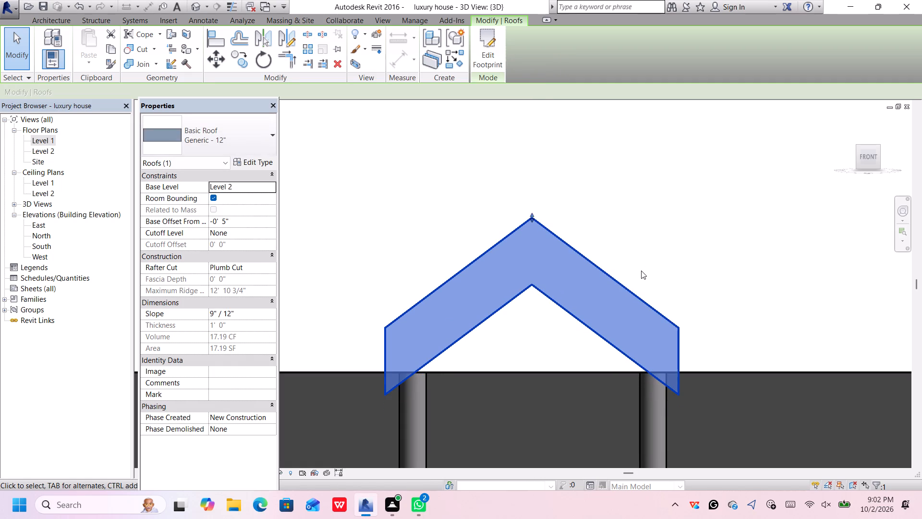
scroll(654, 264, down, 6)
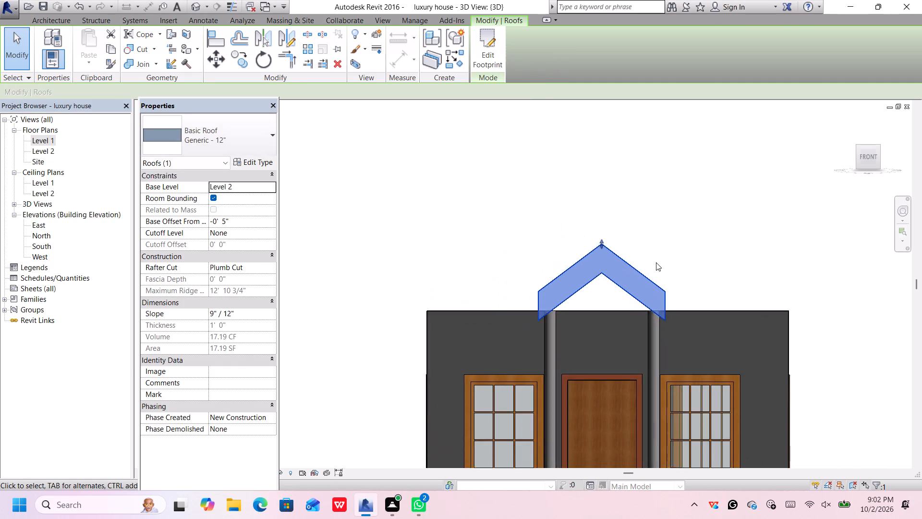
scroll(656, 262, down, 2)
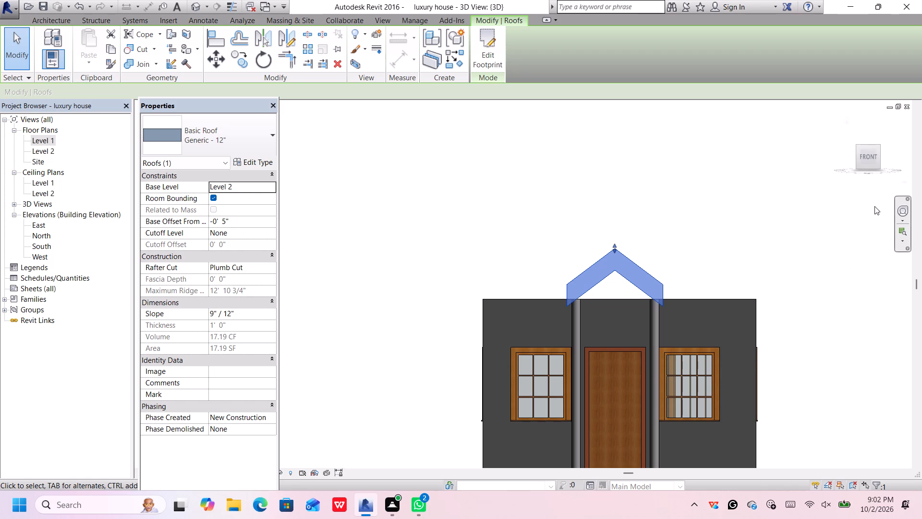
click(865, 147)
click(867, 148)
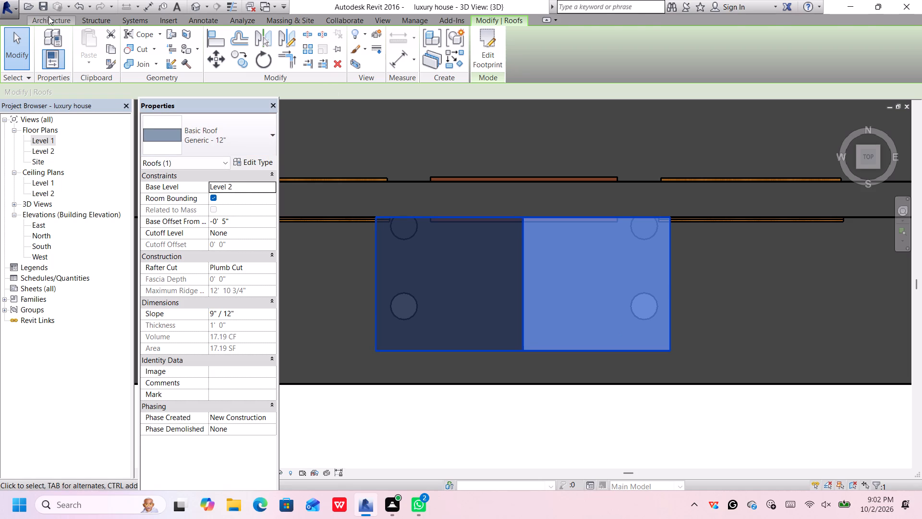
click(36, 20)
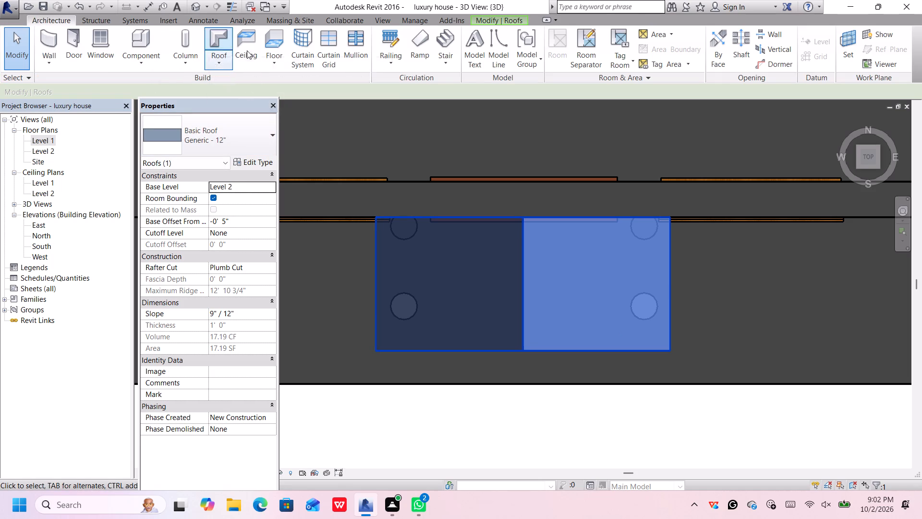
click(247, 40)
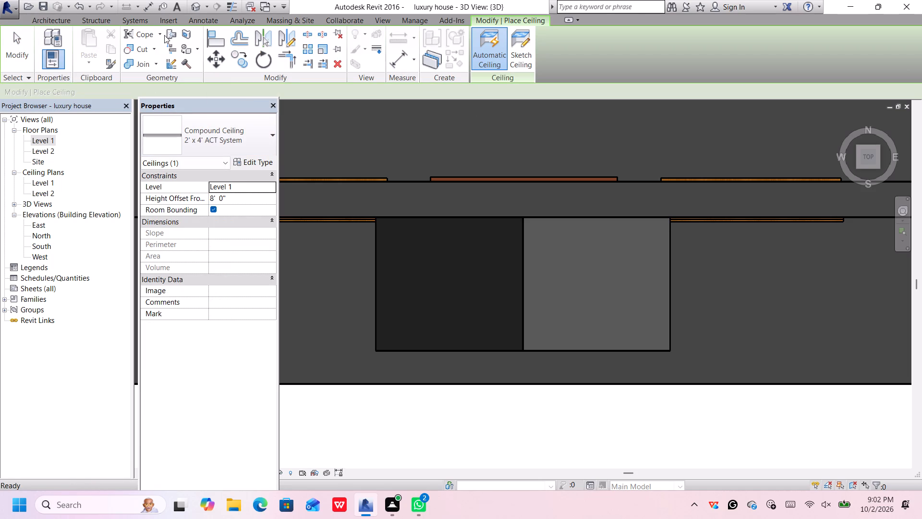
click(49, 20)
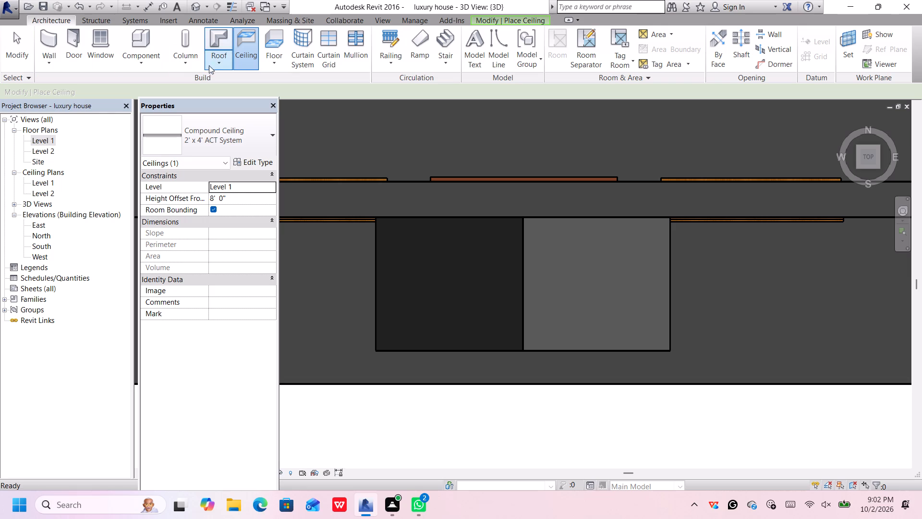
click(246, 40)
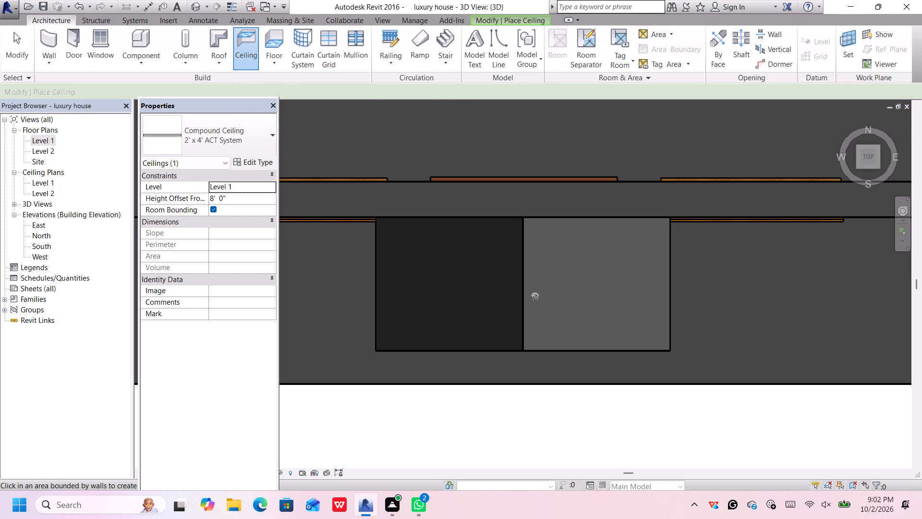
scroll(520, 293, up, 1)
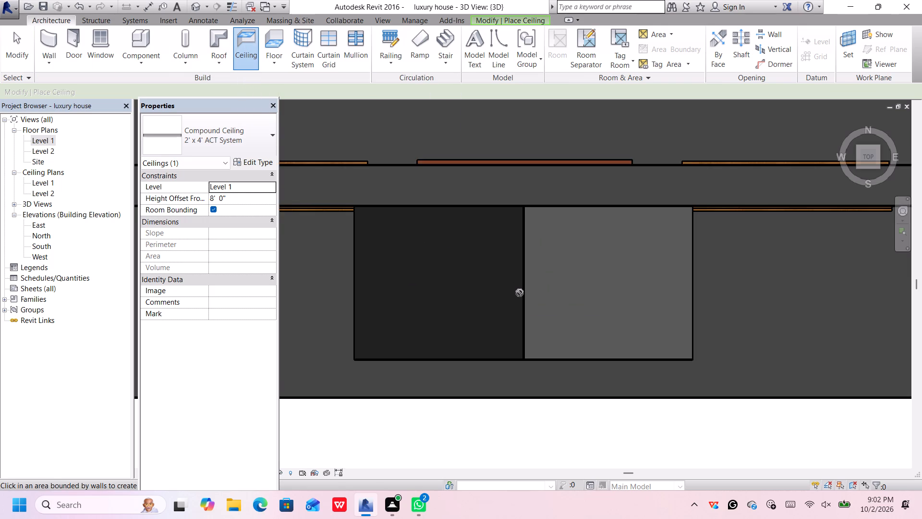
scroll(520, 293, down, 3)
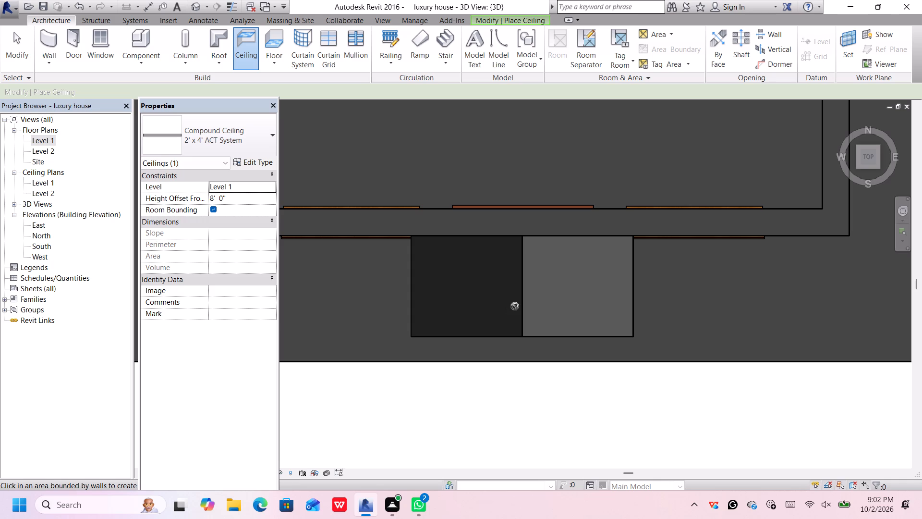
In a wireframe top view, create a Level 2 footprint roof from a 5' 5 3/4" by 2' 6" rectangle over the porch outline, all edges sloped.
key(Return)
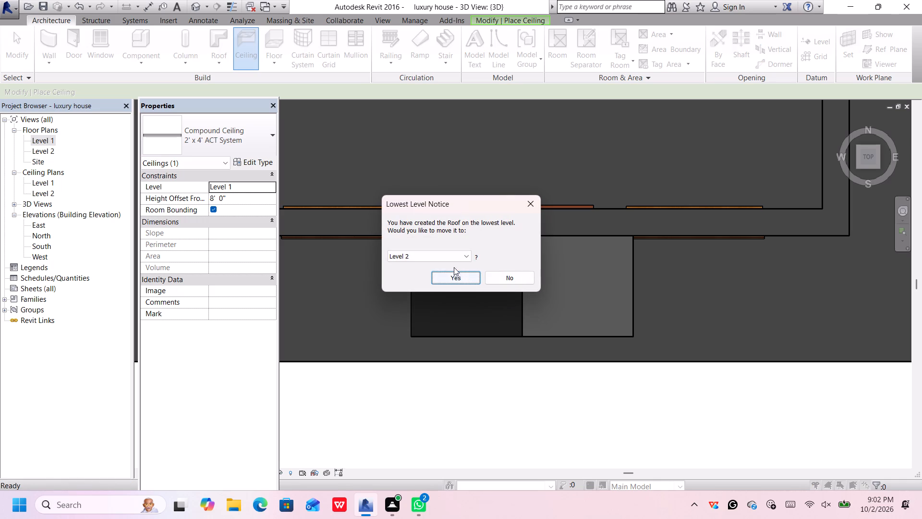
click(456, 277)
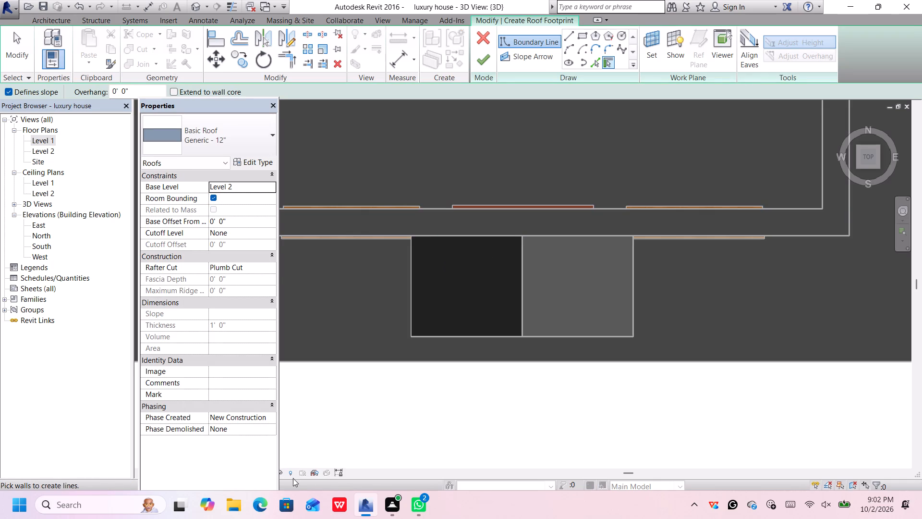
drag(205, 104, 322, 112)
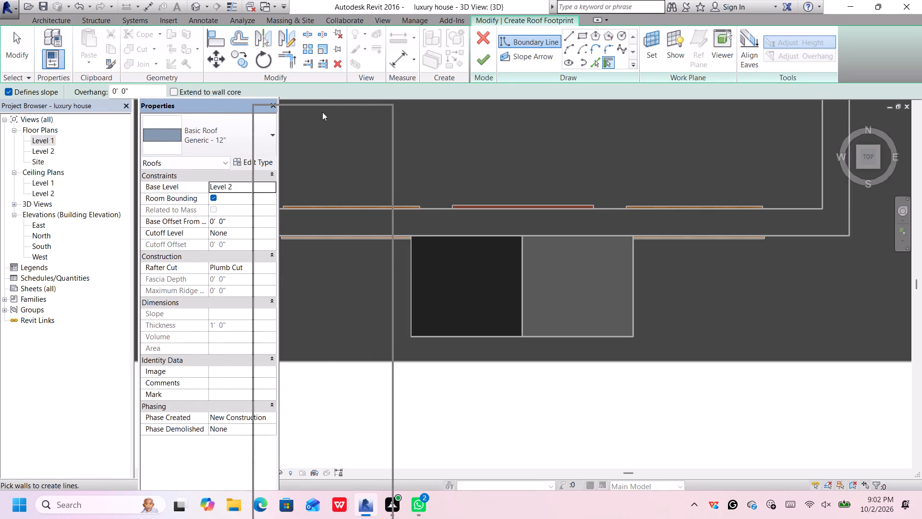
drag(322, 112, 326, 112)
click(195, 472)
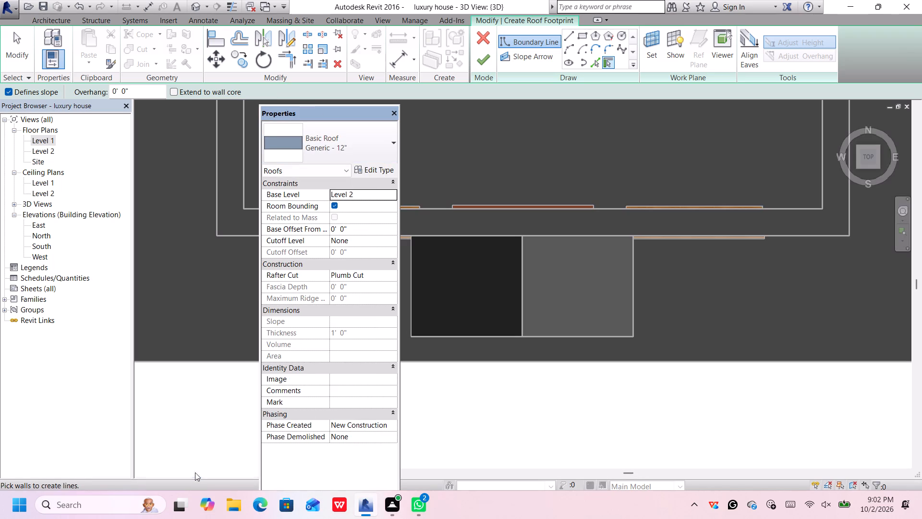
click(218, 397)
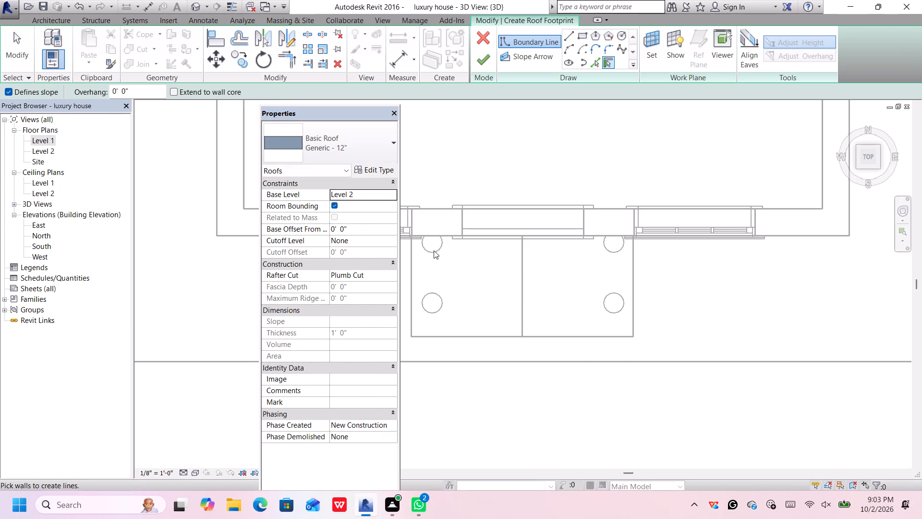
click(581, 35)
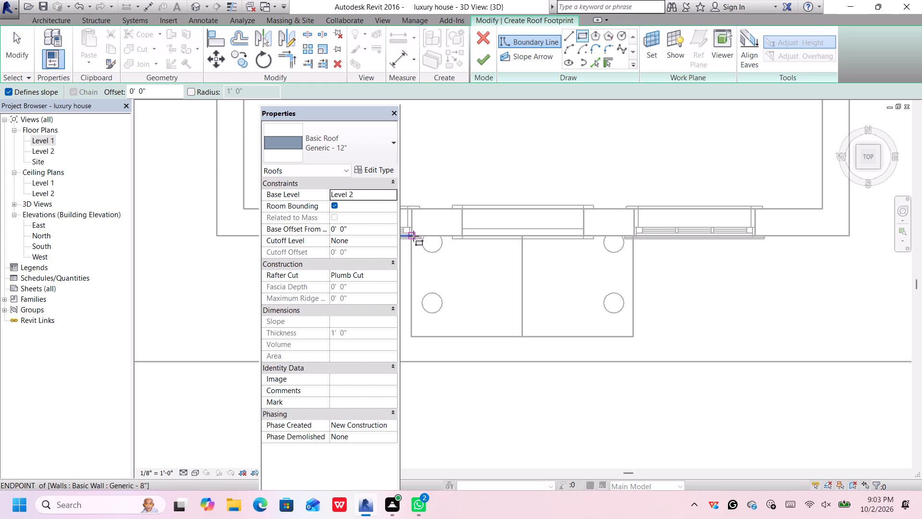
click(412, 235)
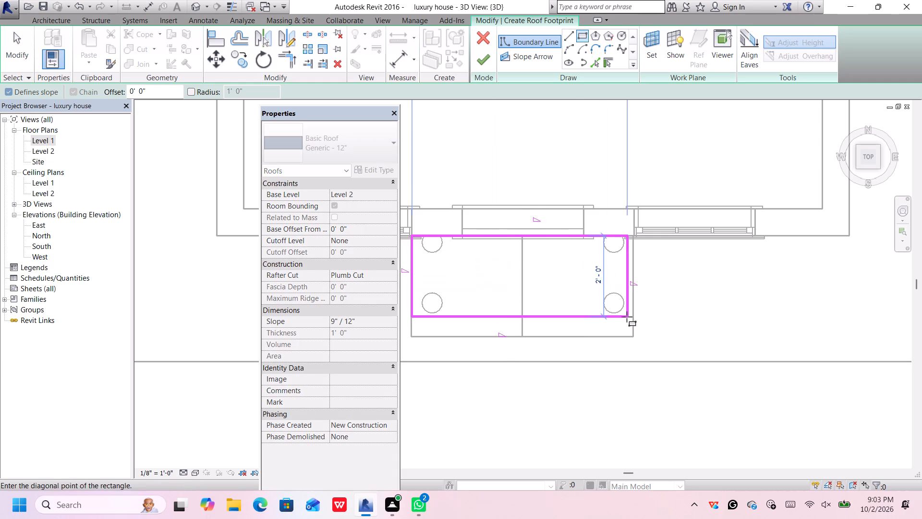
click(631, 335)
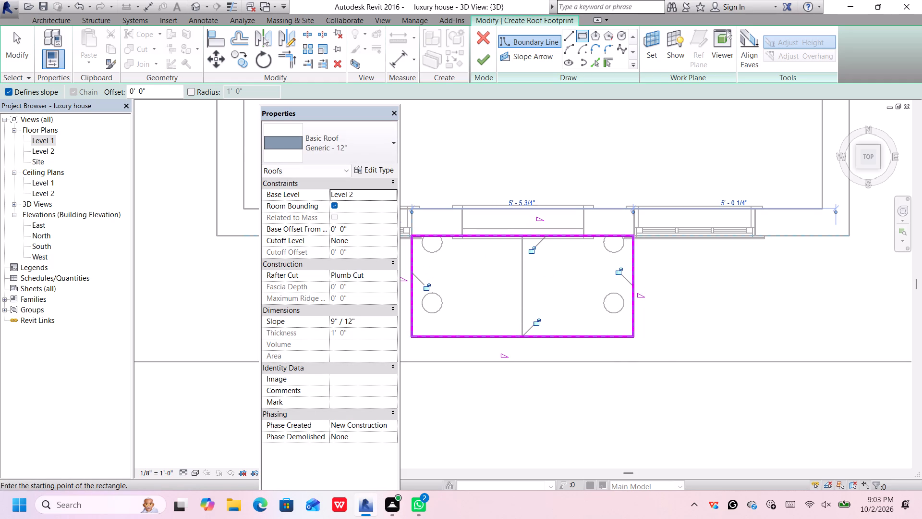
click(290, 139)
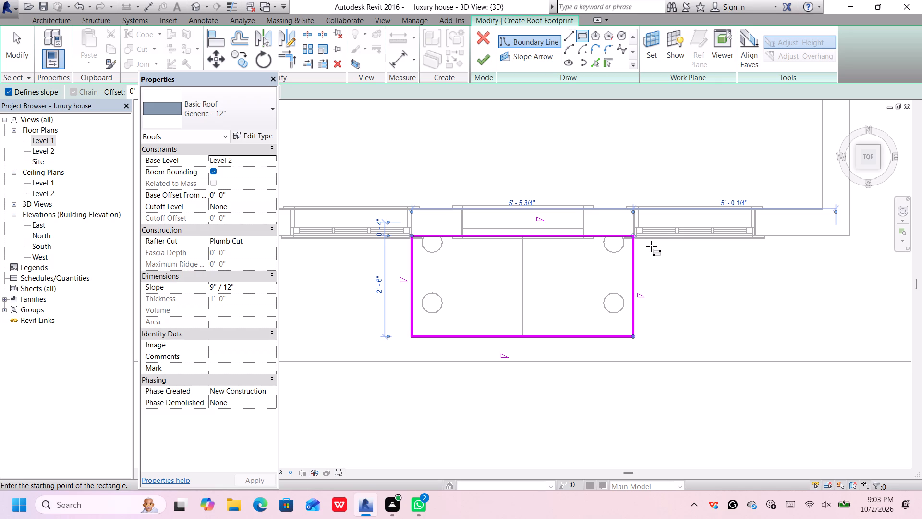
key(Return)
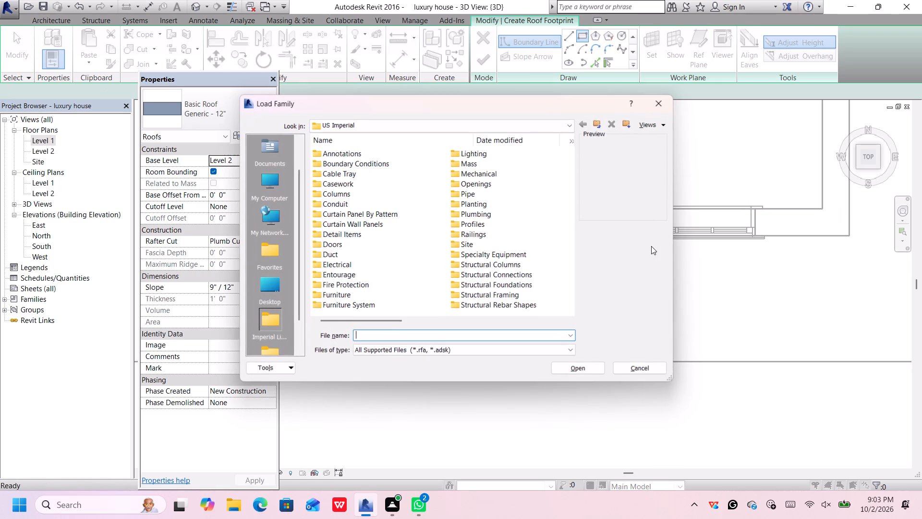
click(660, 103)
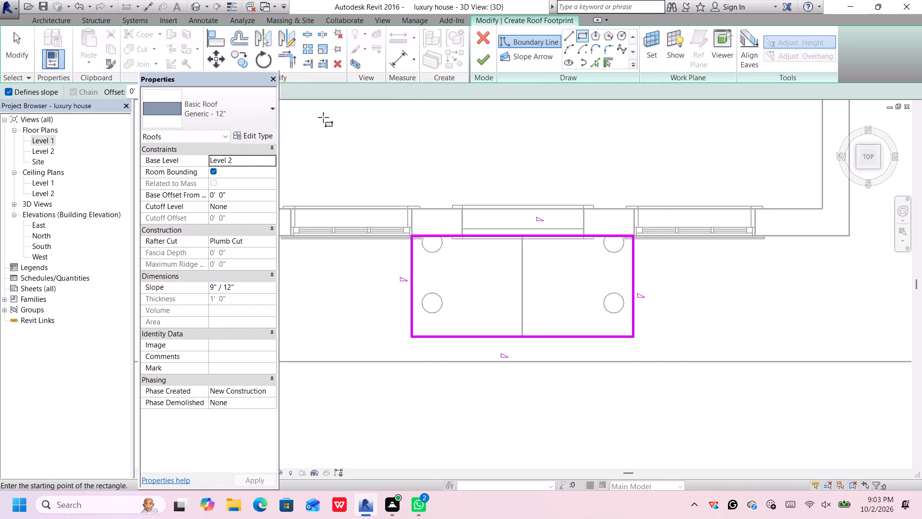
click(477, 60)
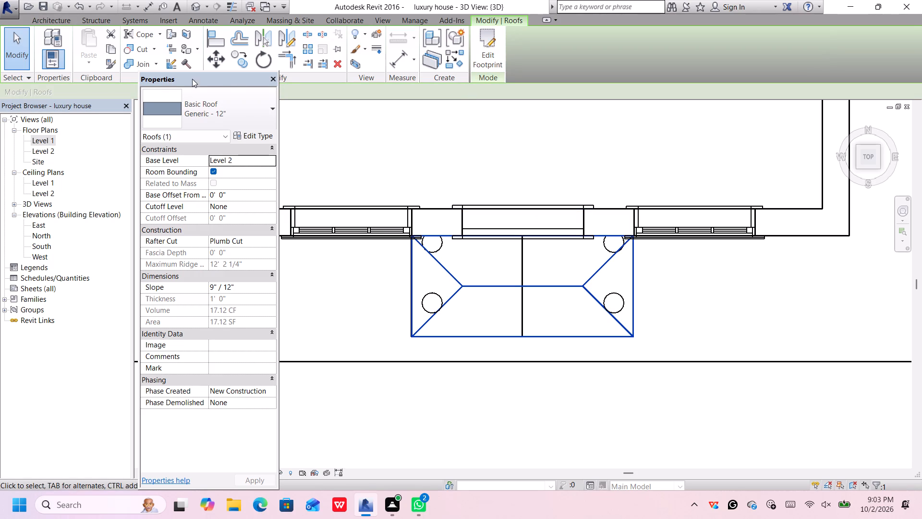
Set the 3D view's visual style to Realistic.
drag(194, 77, 279, 81)
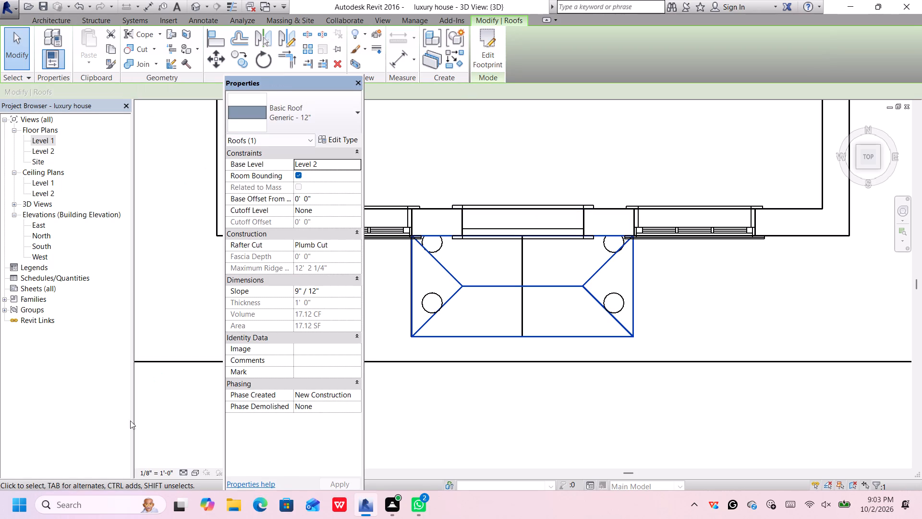
click(194, 470)
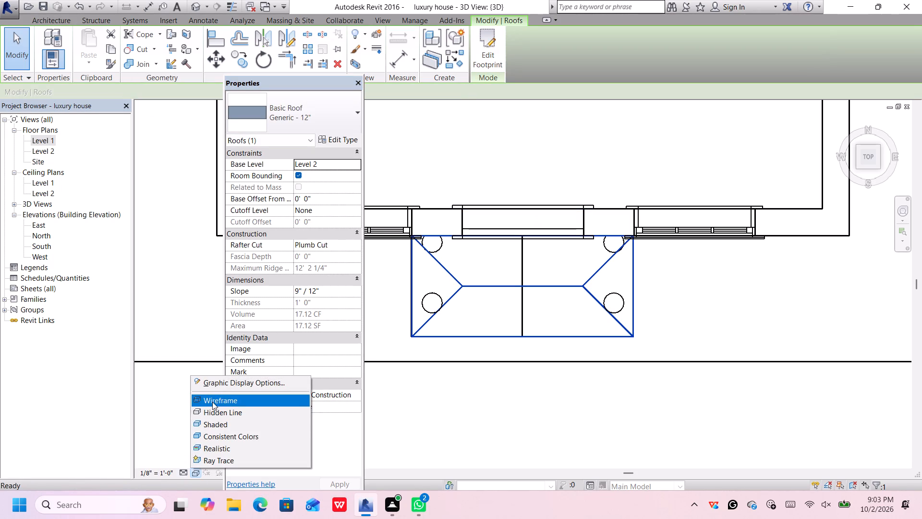
click(221, 446)
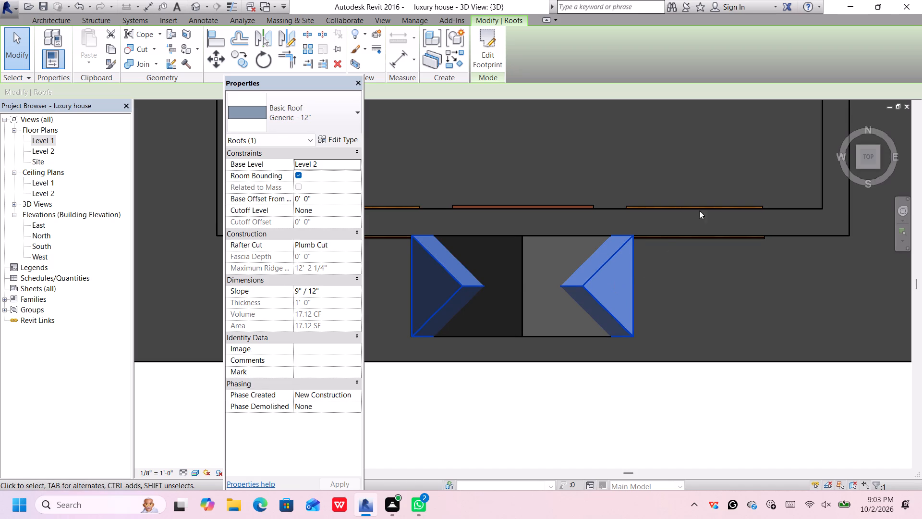
Examine from the front-left corner how the new hipped roof meets the gabled porch roof and the columns.
click(859, 167)
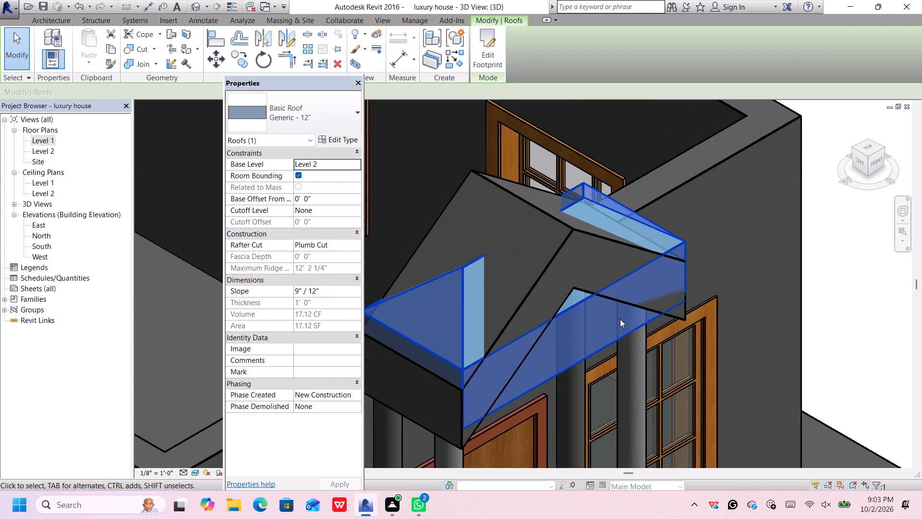
scroll(620, 319, down, 5)
middle_drag(617, 318, 632, 260)
scroll(616, 270, up, 2)
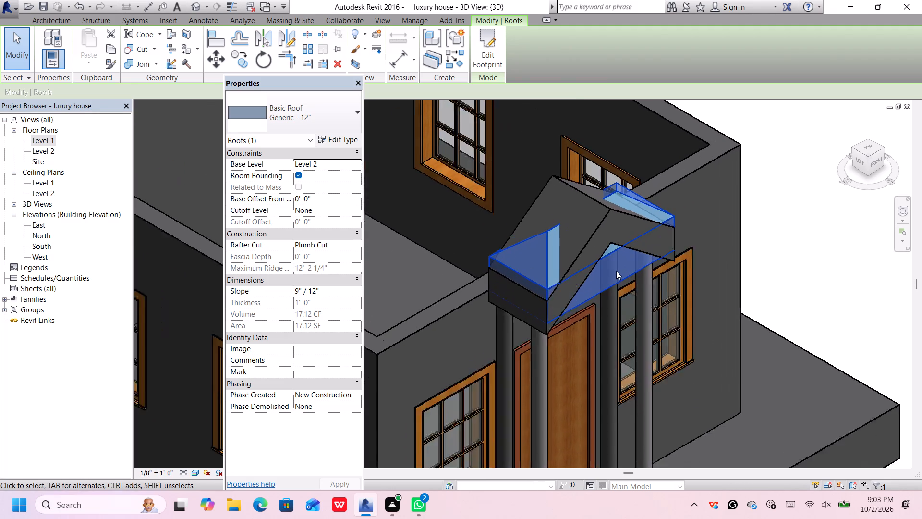
scroll(616, 271, up, 2)
click(609, 254)
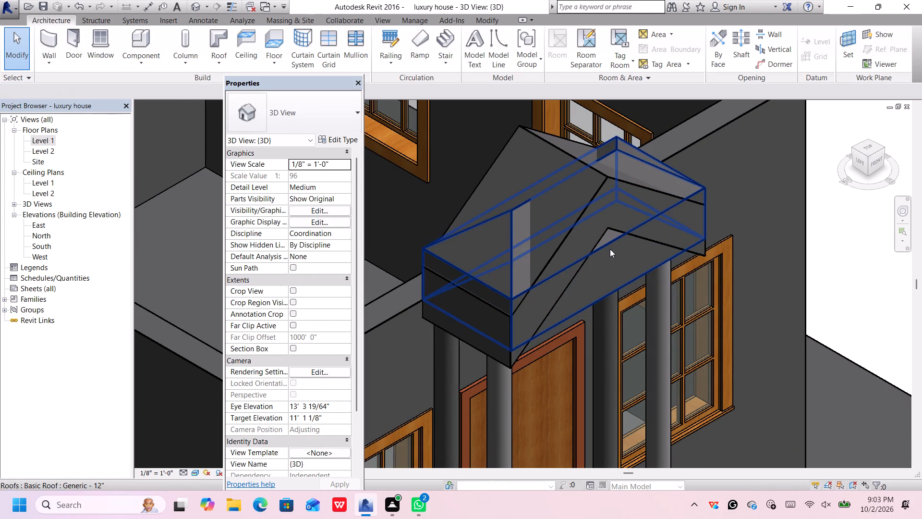
scroll(610, 250, up, 1)
scroll(609, 249, down, 1)
click(610, 251)
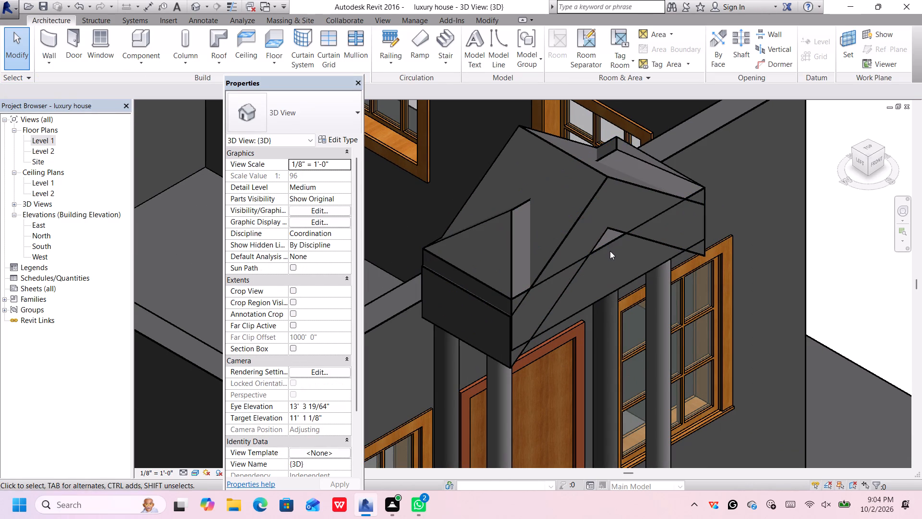
click(612, 240)
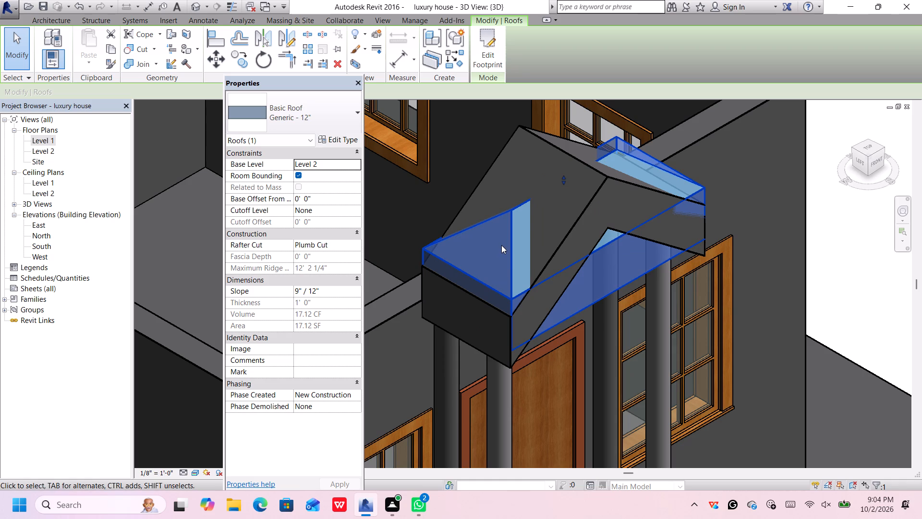
scroll(509, 242, up, 1)
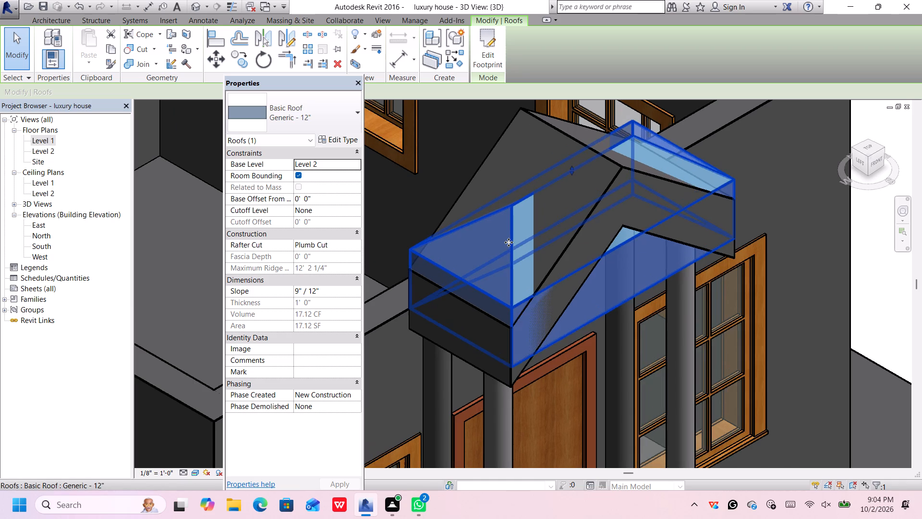
Raise the ridge of the hipped porch roof to a maximum ridge height of about 13' 3 21/32".
scroll(509, 242, up, 1)
scroll(519, 241, down, 2)
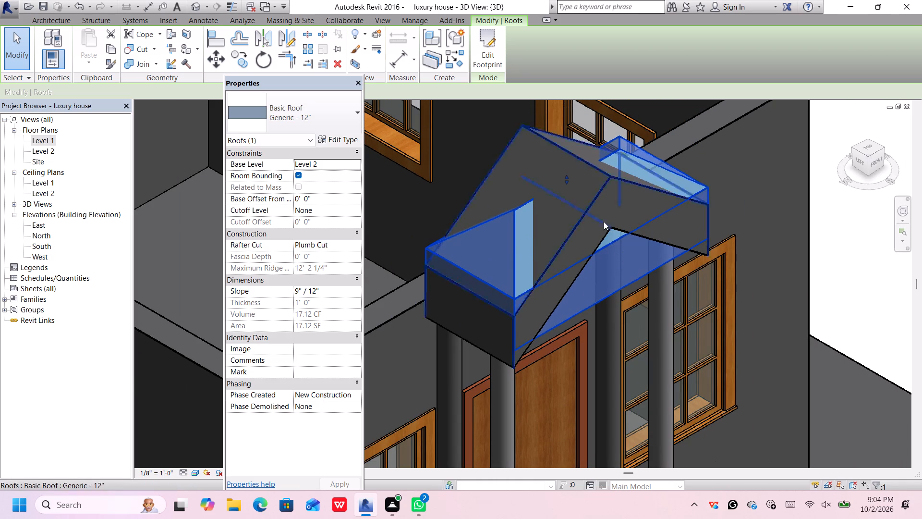
drag(567, 178, 564, 161)
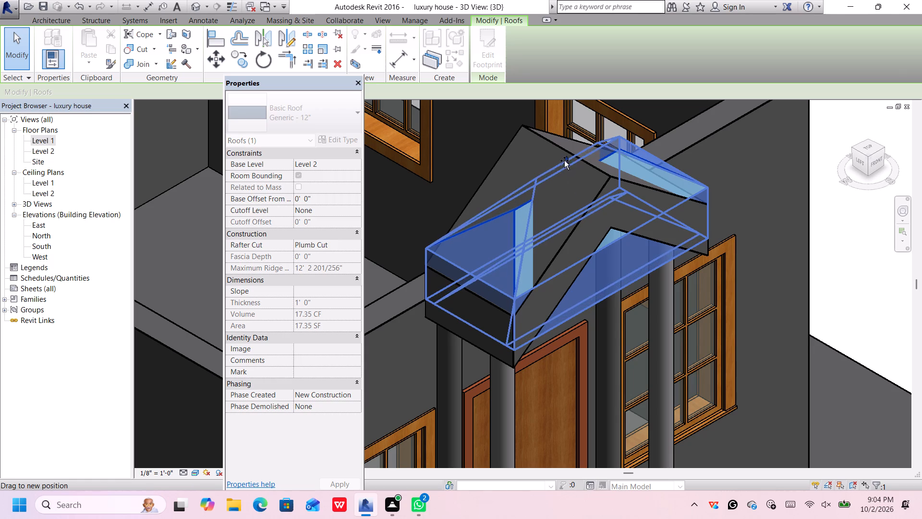
drag(564, 161, 550, 113)
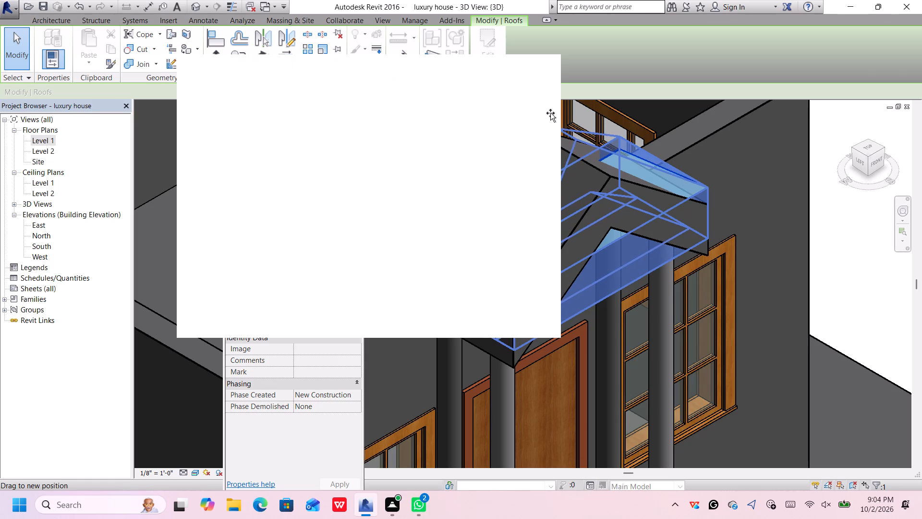
drag(550, 113, 606, 176)
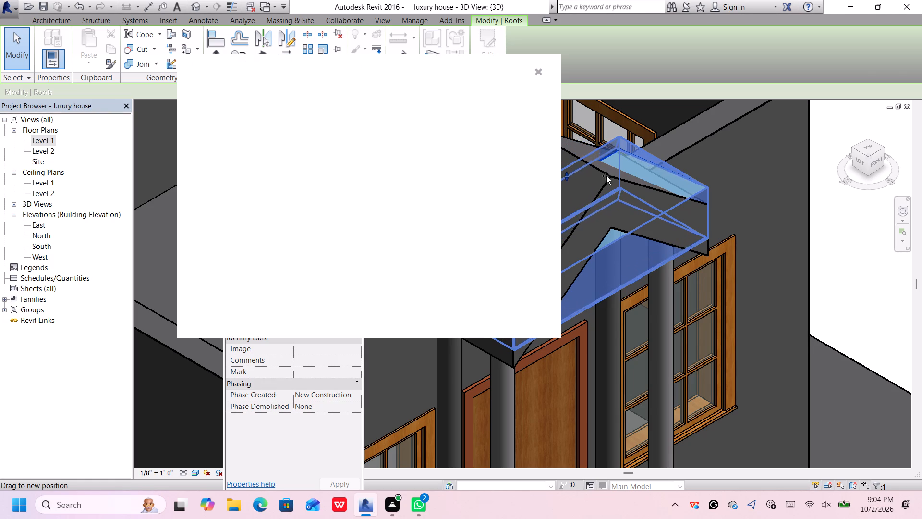
drag(606, 176, 583, 133)
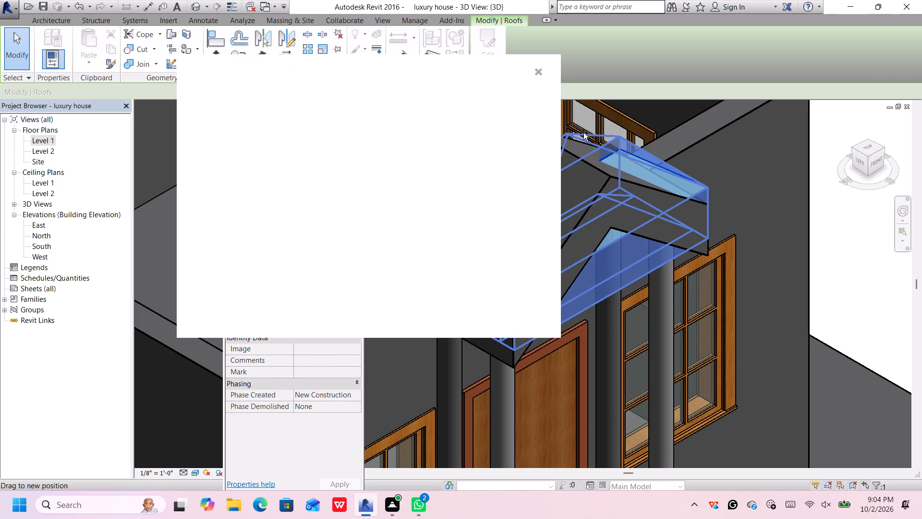
drag(583, 133, 582, 133)
scroll(613, 208, up, 3)
scroll(616, 212, down, 5)
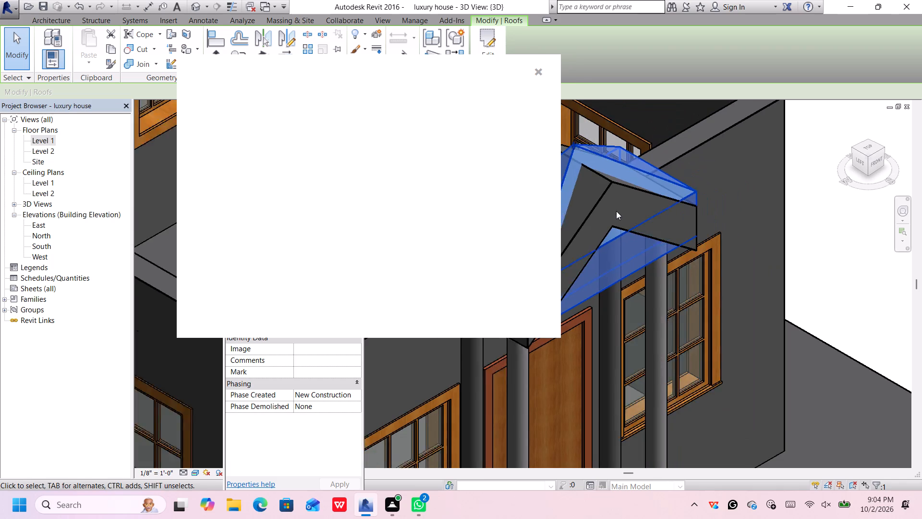
click(538, 69)
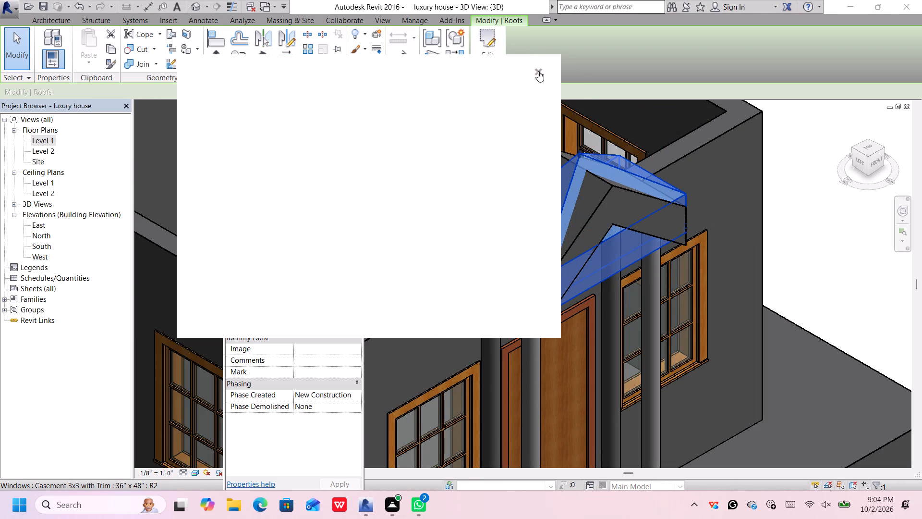
click(538, 71)
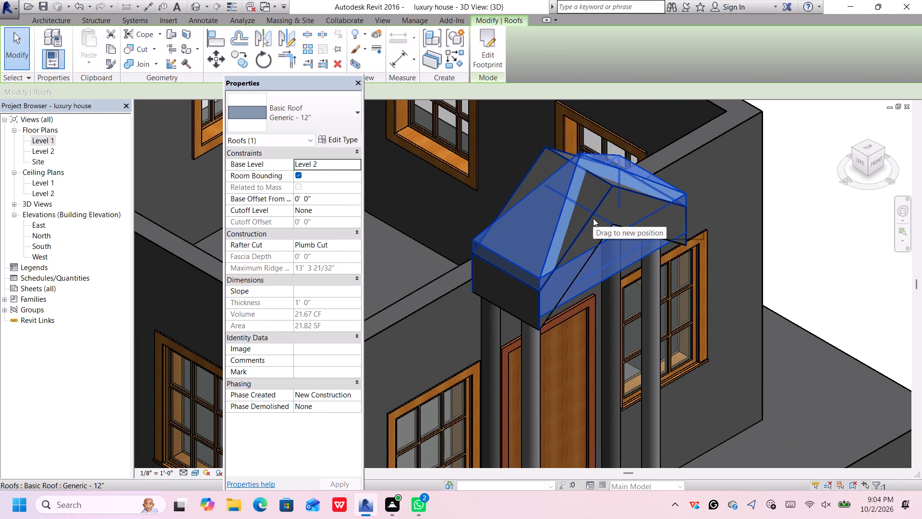
Delete the gabled porch roof with the -0' 5" base offset, keeping the hipped roof over the entrance columns.
click(593, 218)
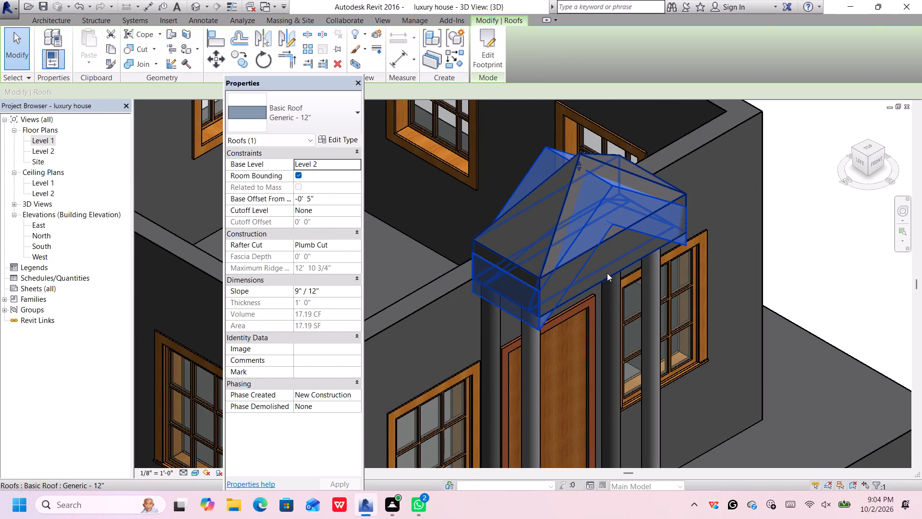
key(Delete)
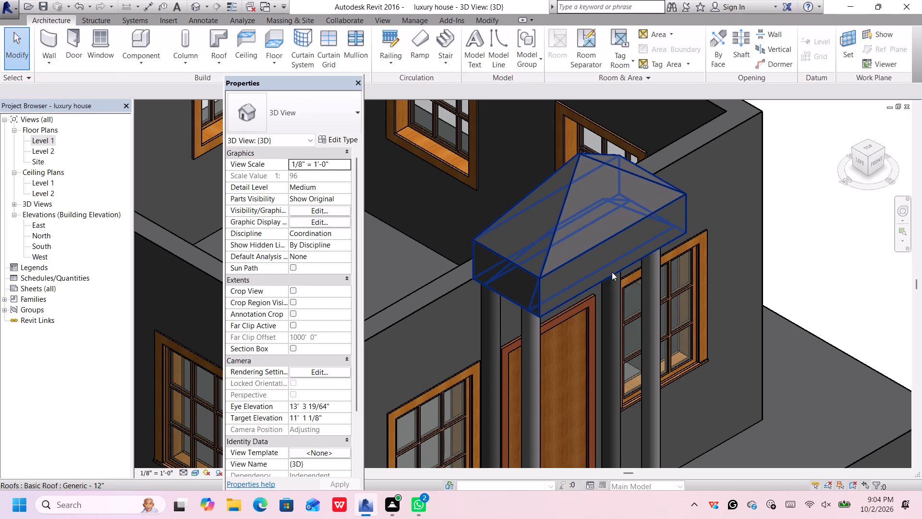
Edit the hipped porch roof's footprint so the long edge along the house wall no longer defines a slope.
click(598, 212)
click(563, 246)
click(539, 279)
double_click(617, 247)
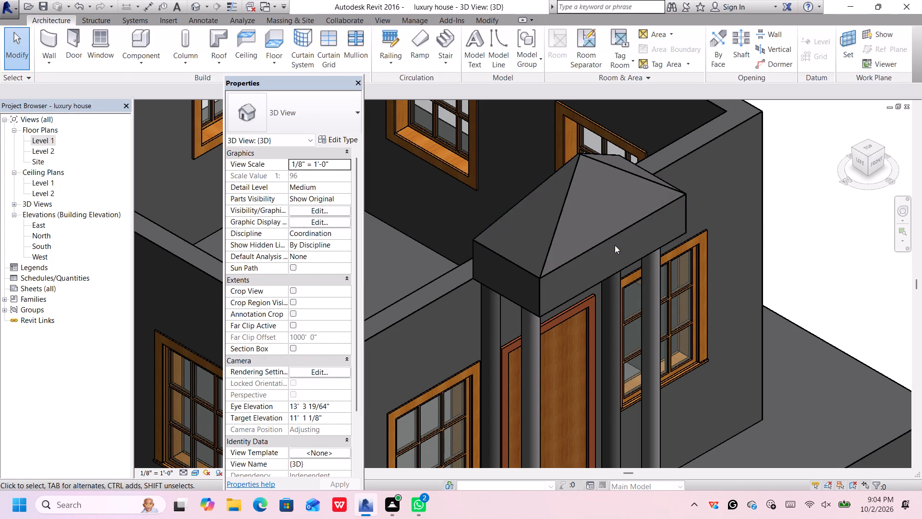
double_click(612, 239)
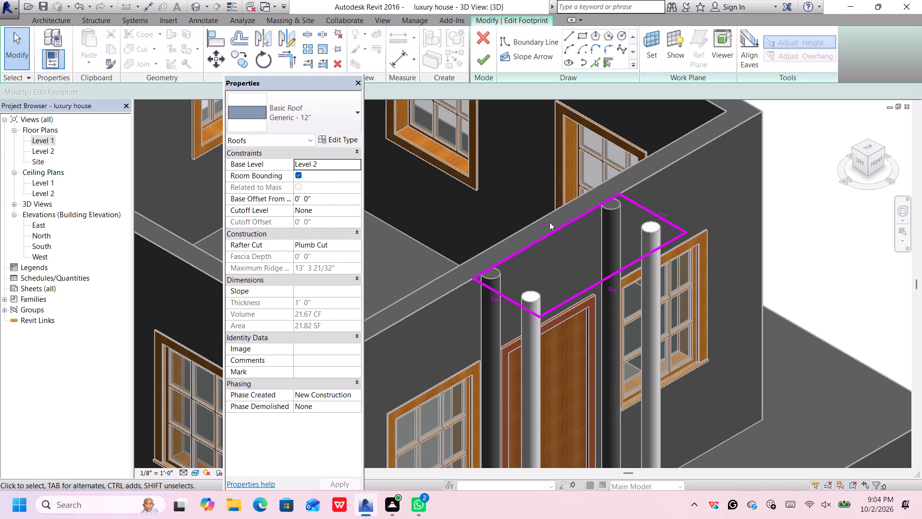
click(546, 224)
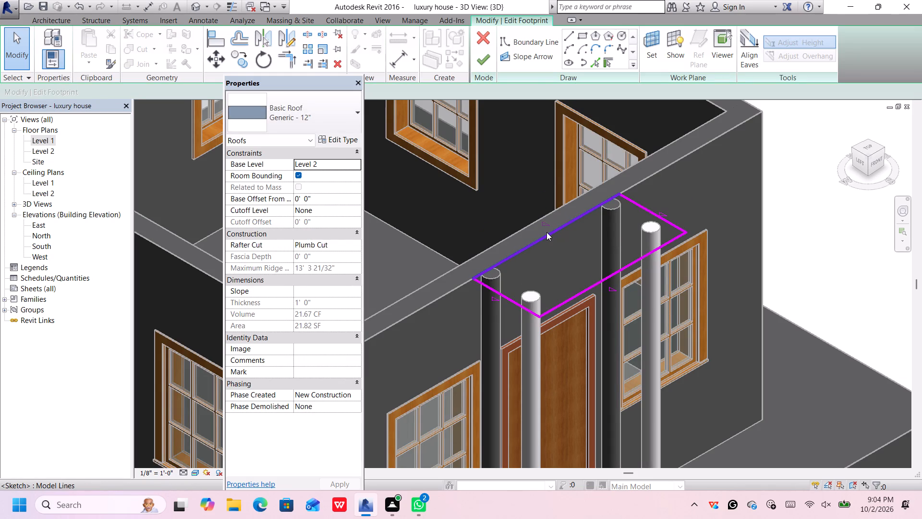
click(546, 232)
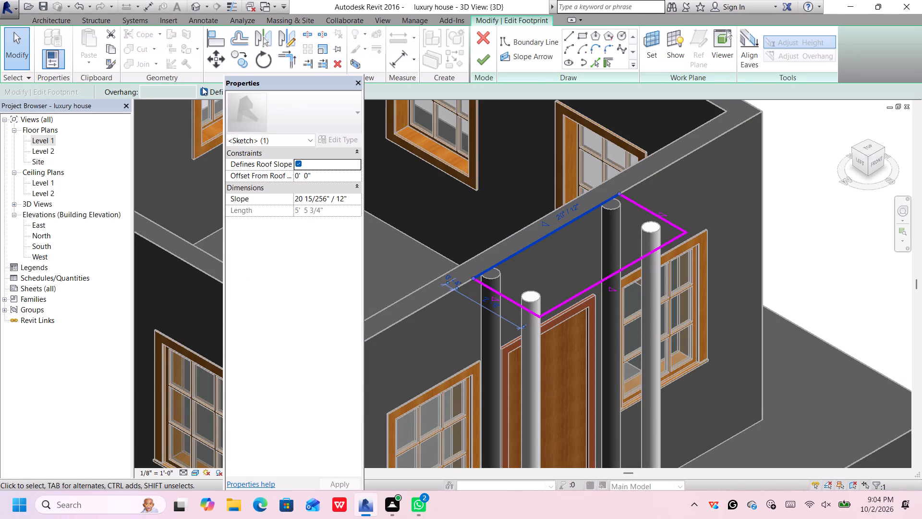
click(203, 90)
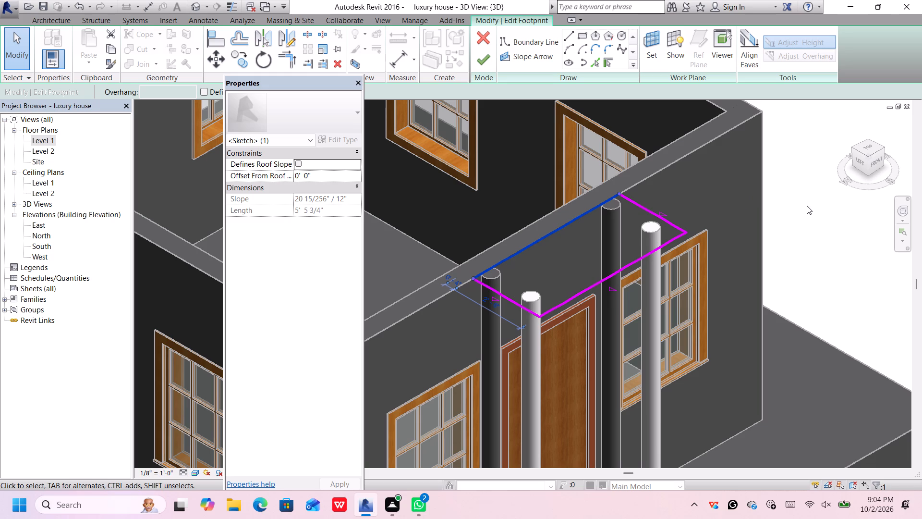
click(485, 64)
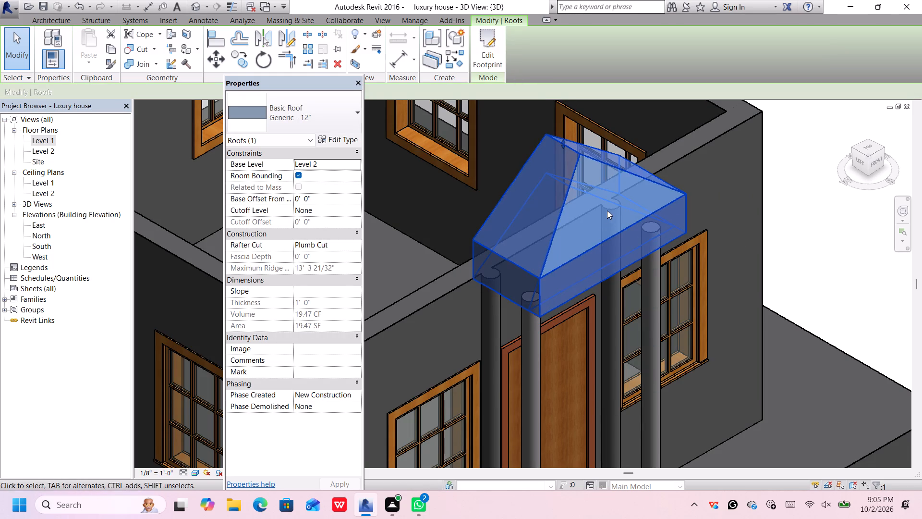
Examine the reshaped porch roof from the front and the front-left corner, close up and against the whole house.
scroll(608, 208, up, 1)
scroll(755, 246, down, 7)
middle_drag(813, 238, 785, 269)
scroll(669, 259, up, 1)
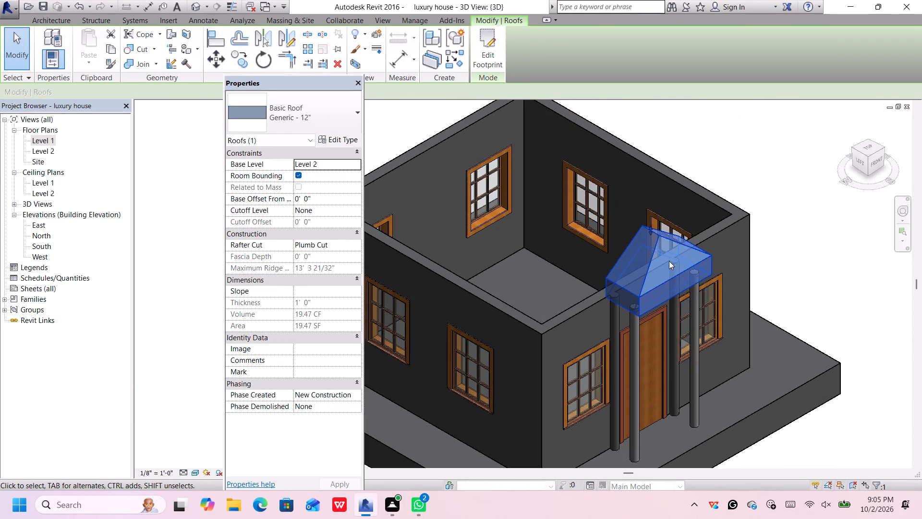
scroll(665, 272, up, 2)
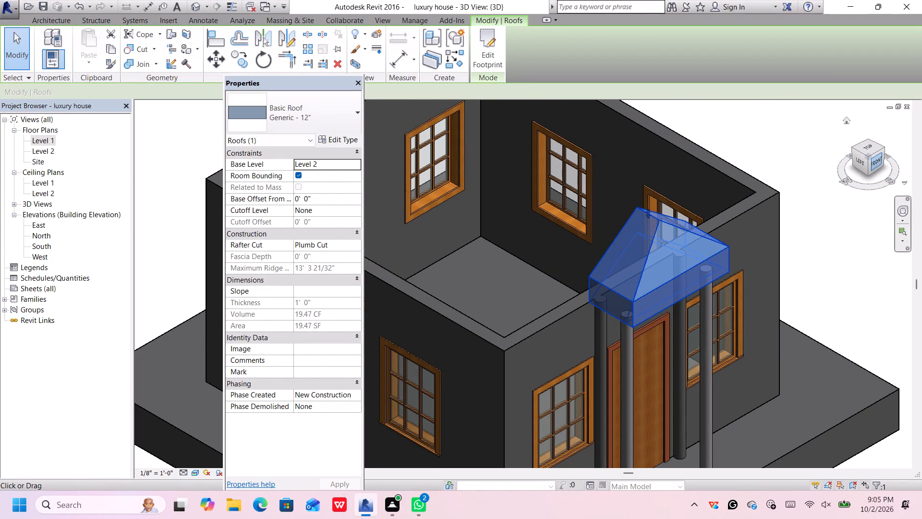
click(874, 164)
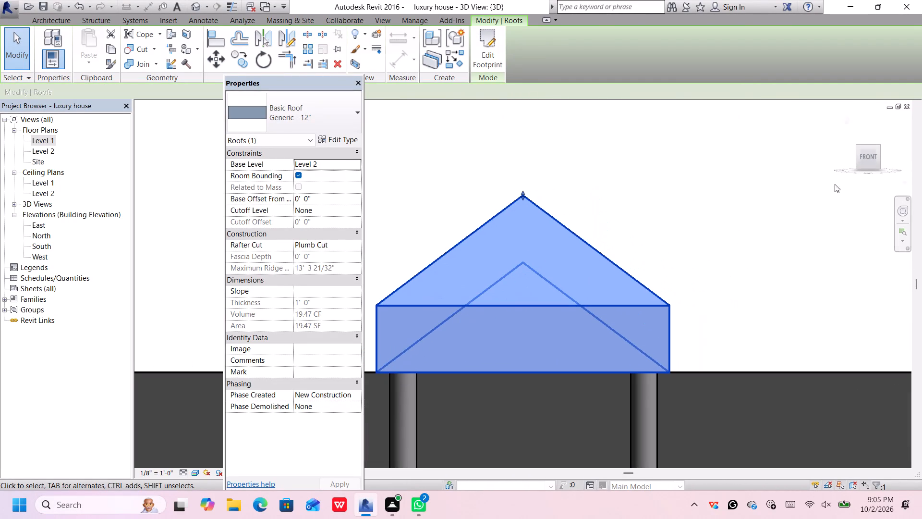
click(857, 148)
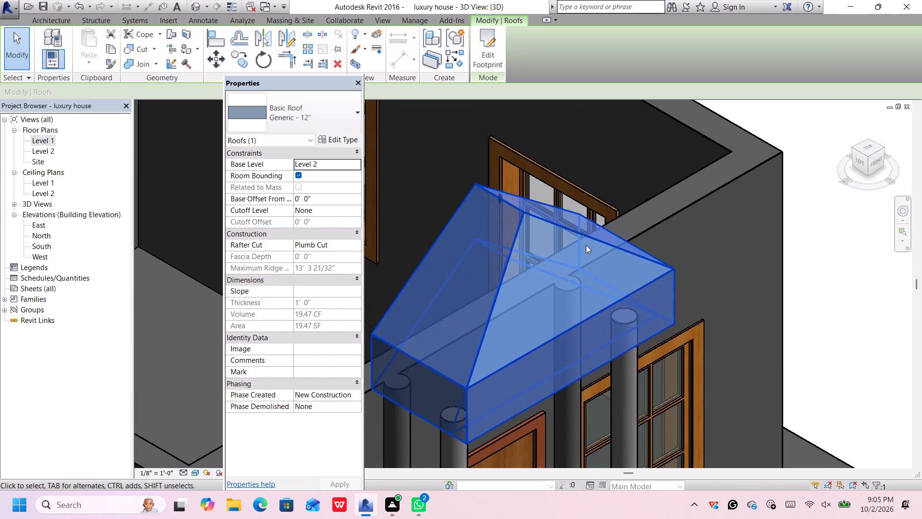
scroll(581, 250, down, 10)
scroll(577, 257, up, 3)
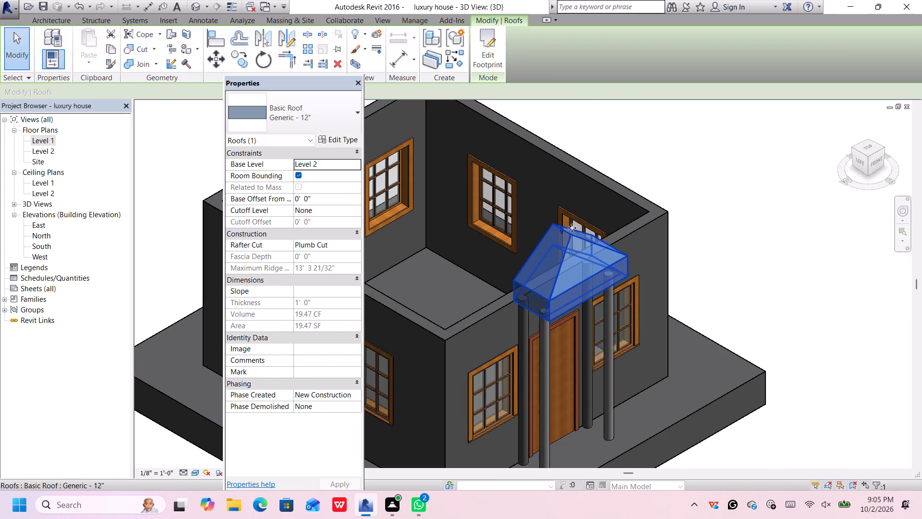
click(568, 238)
click(559, 250)
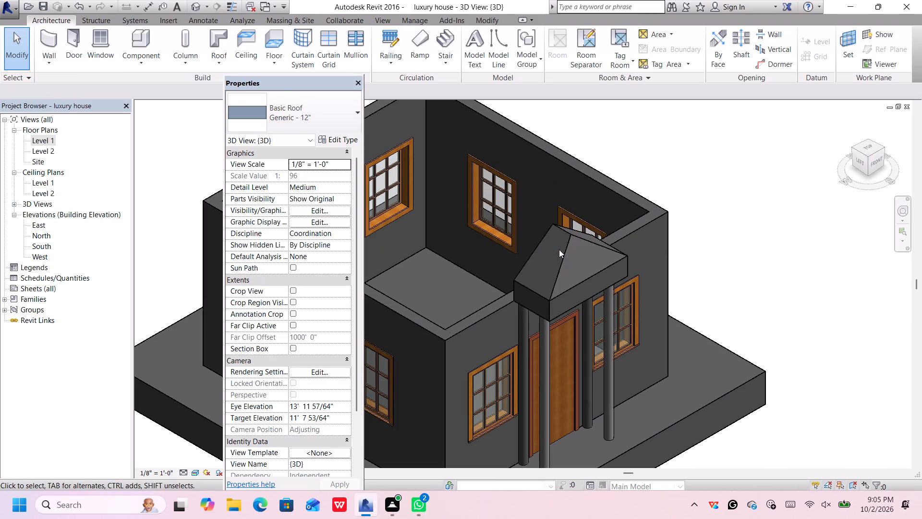
scroll(568, 240, up, 3)
click(570, 232)
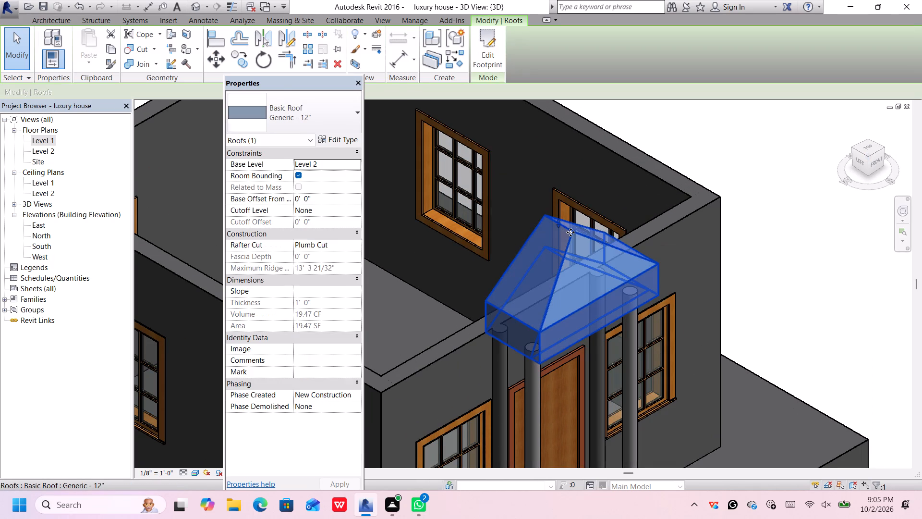
scroll(570, 232, up, 5)
scroll(570, 235, down, 4)
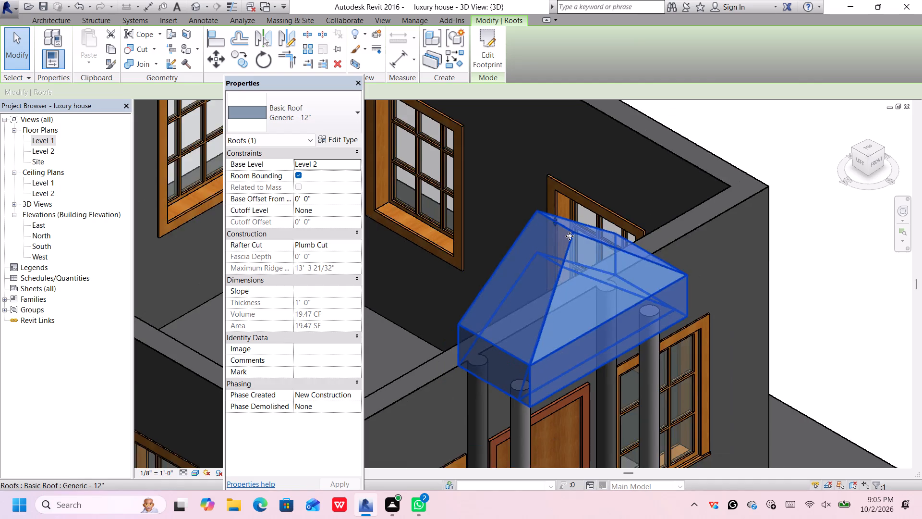
scroll(570, 236, down, 5)
scroll(639, 252, down, 2)
click(703, 257)
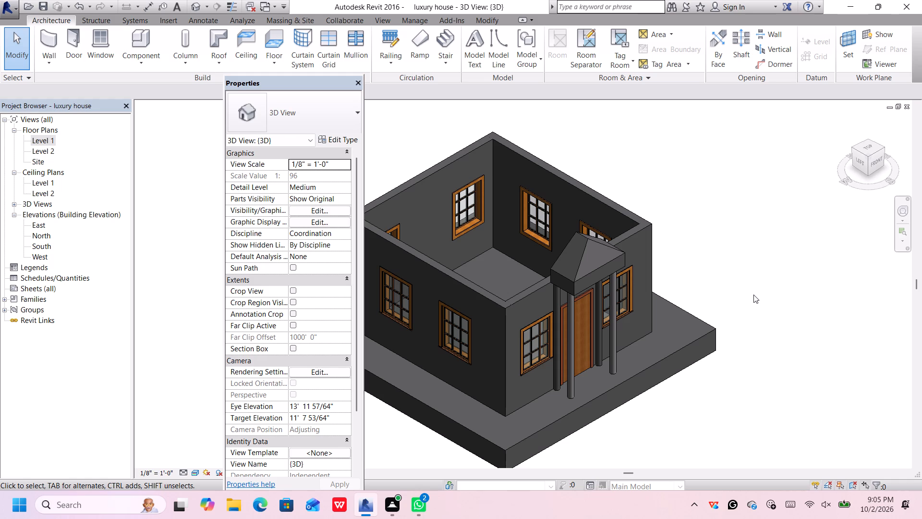
scroll(756, 292, up, 1)
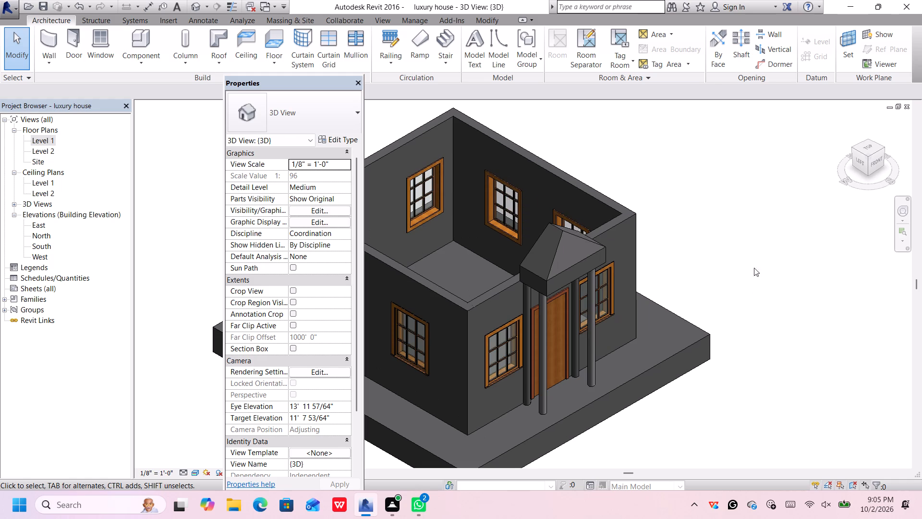
scroll(841, 256, down, 1)
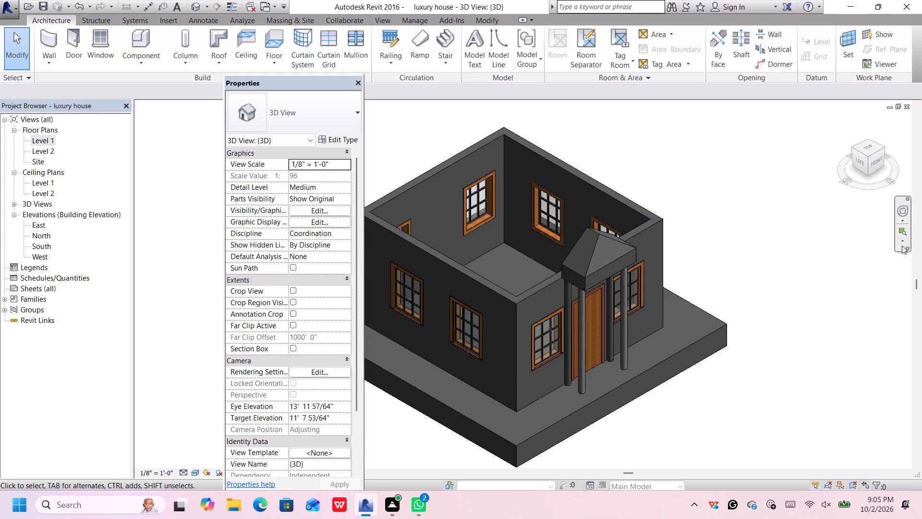
In a top view, place an automatic 2' x 4' ACT System ceiling inside the house walls, 8' 0" above Level 1.
click(871, 147)
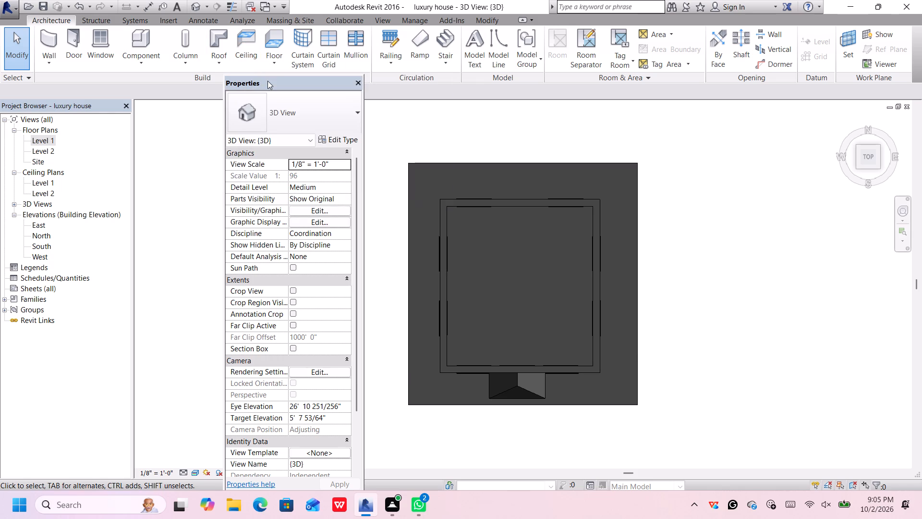
drag(267, 81, 179, 76)
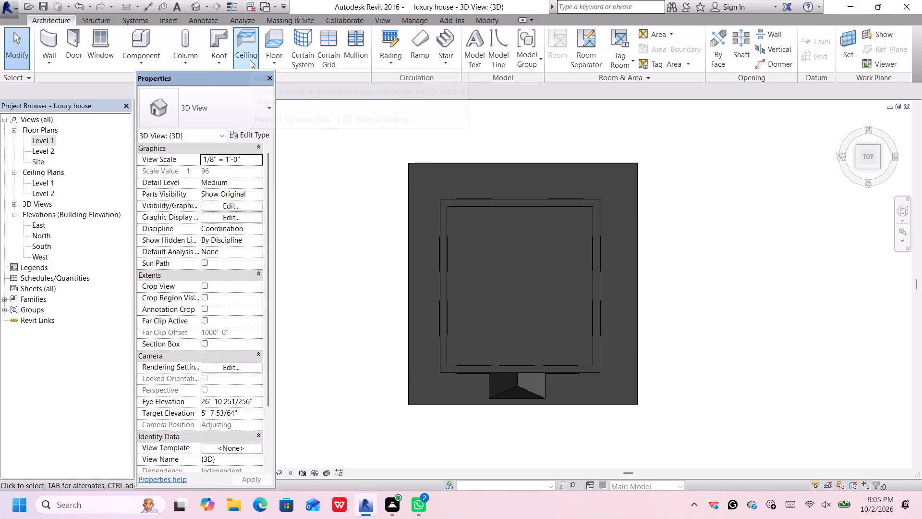
click(250, 61)
click(464, 221)
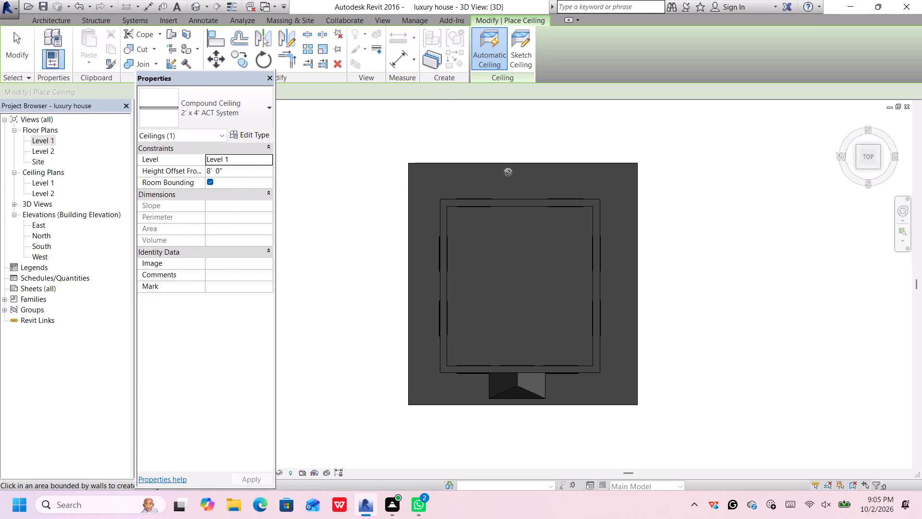
click(448, 207)
Restart the Ceiling command and place another automatic 2' x 4' ACT System ceiling at 8' 0" within the same house walls.
click(57, 22)
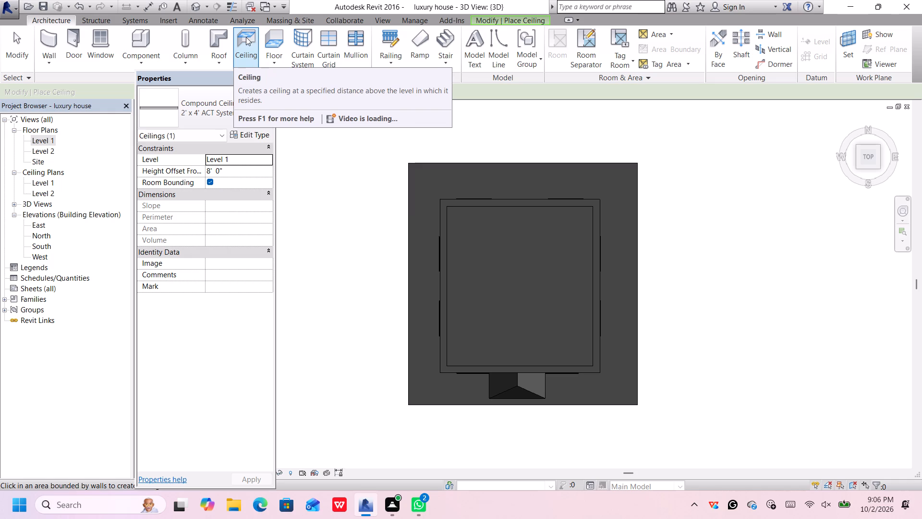
scroll(247, 40, up, 2)
click(249, 50)
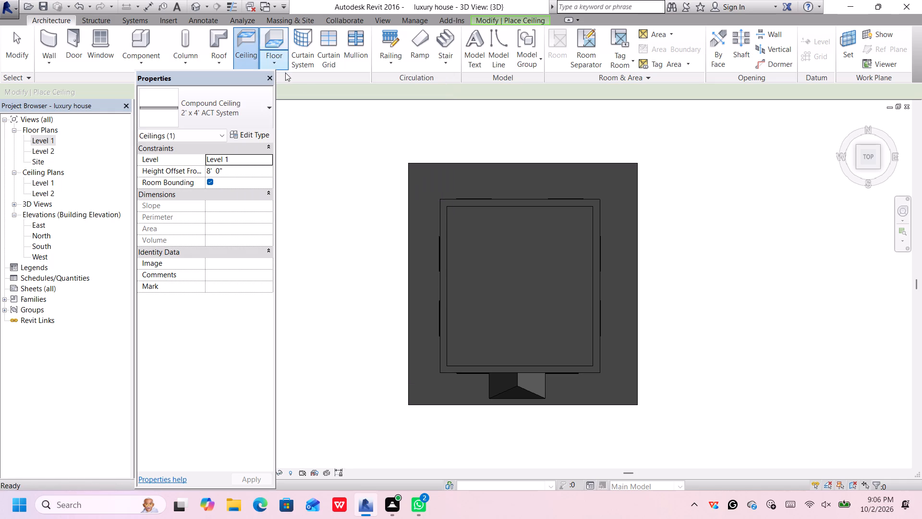
click(454, 213)
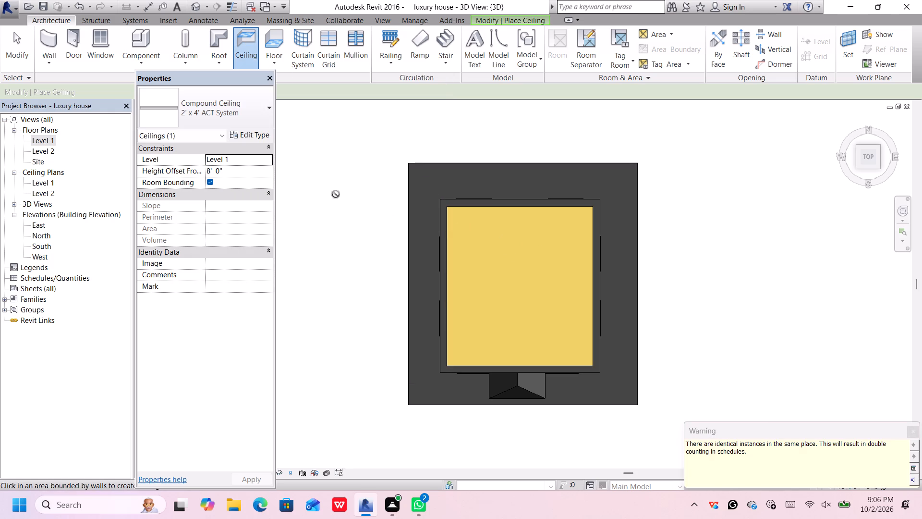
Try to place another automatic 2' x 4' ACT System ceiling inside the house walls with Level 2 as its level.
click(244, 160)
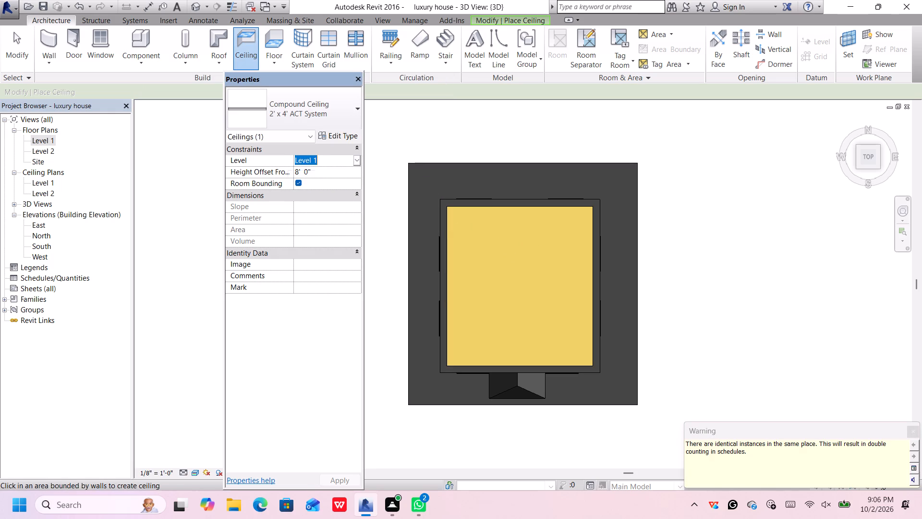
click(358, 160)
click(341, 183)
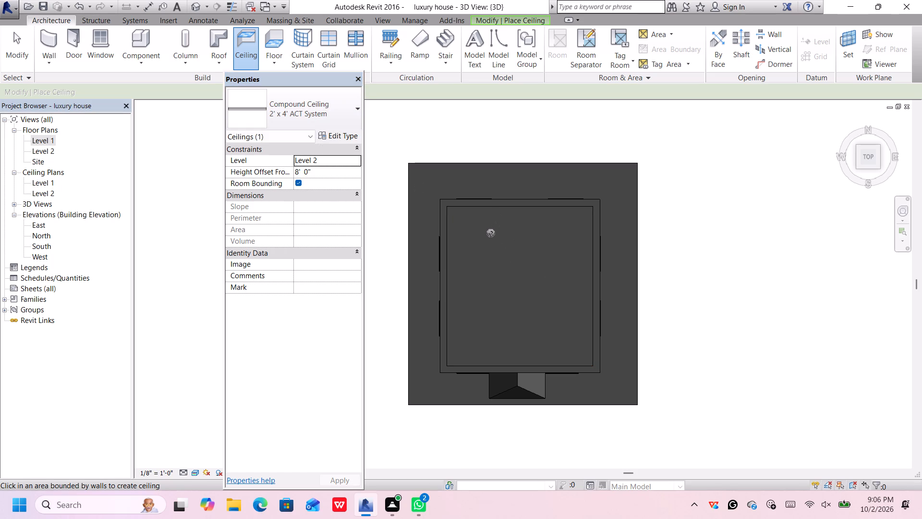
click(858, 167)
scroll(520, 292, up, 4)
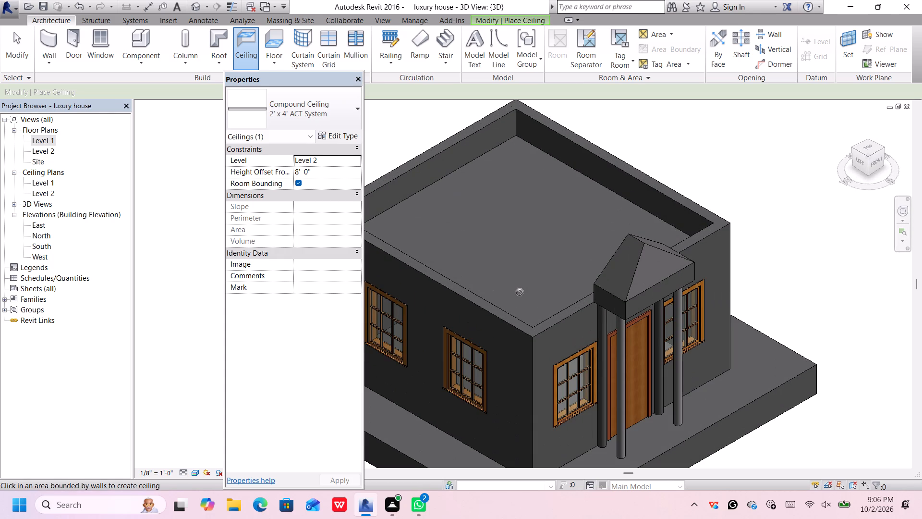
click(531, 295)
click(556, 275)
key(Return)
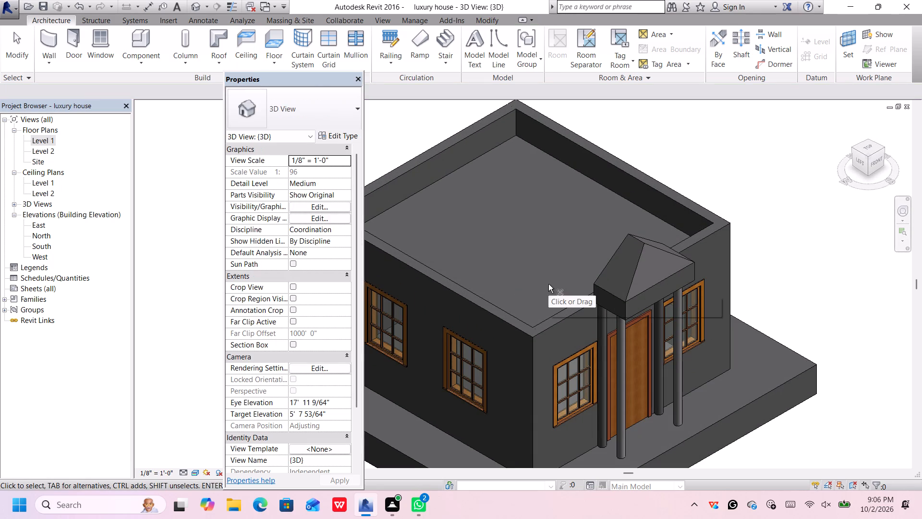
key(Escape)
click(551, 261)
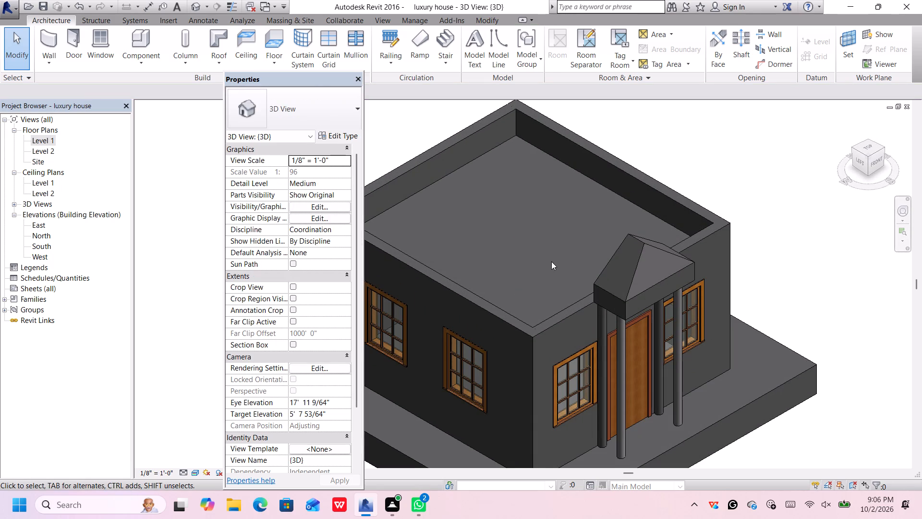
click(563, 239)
Dismiss the Autodesk genuine notification card covering the model.
click(560, 161)
click(561, 189)
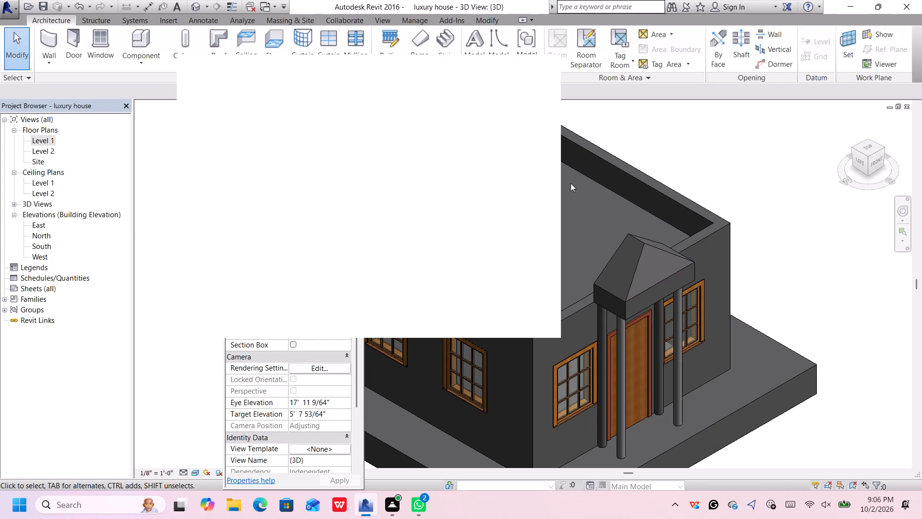
click(536, 70)
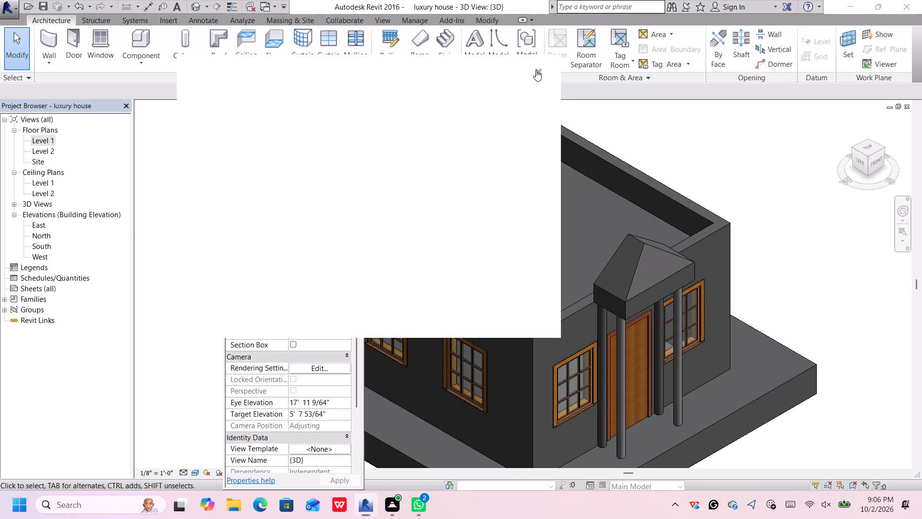
click(539, 71)
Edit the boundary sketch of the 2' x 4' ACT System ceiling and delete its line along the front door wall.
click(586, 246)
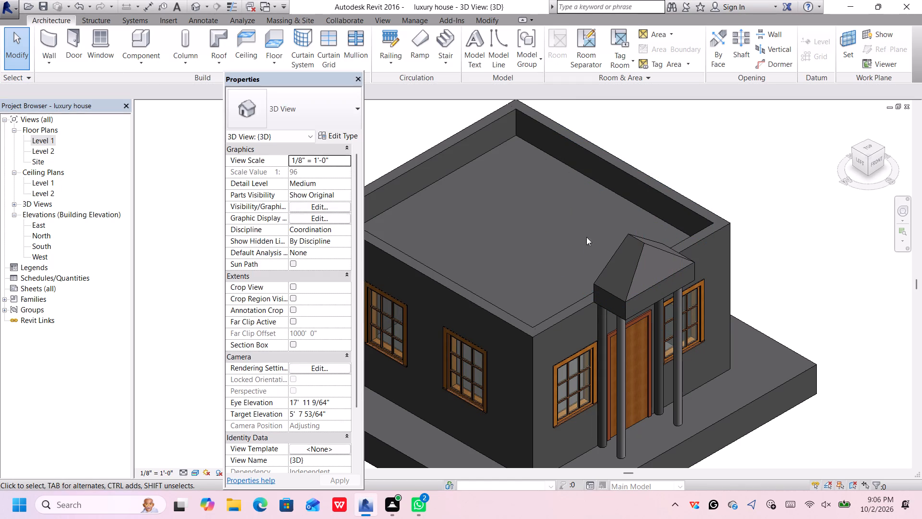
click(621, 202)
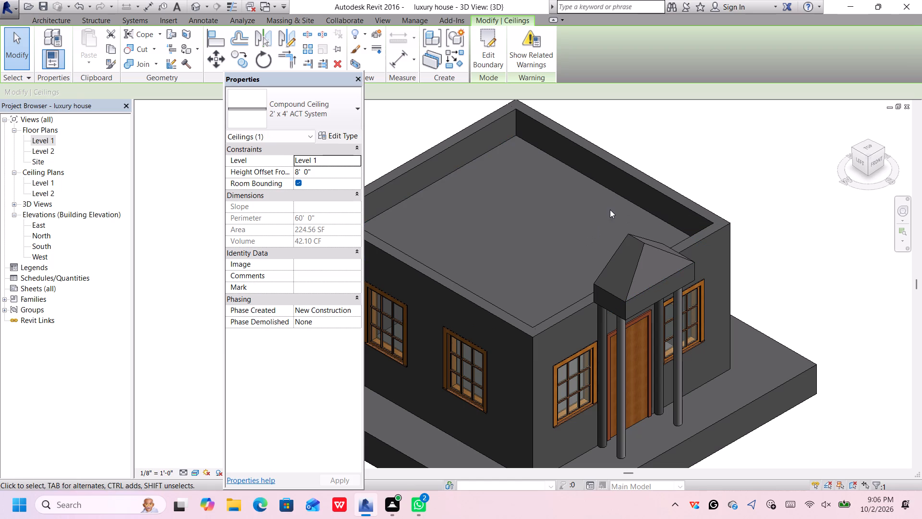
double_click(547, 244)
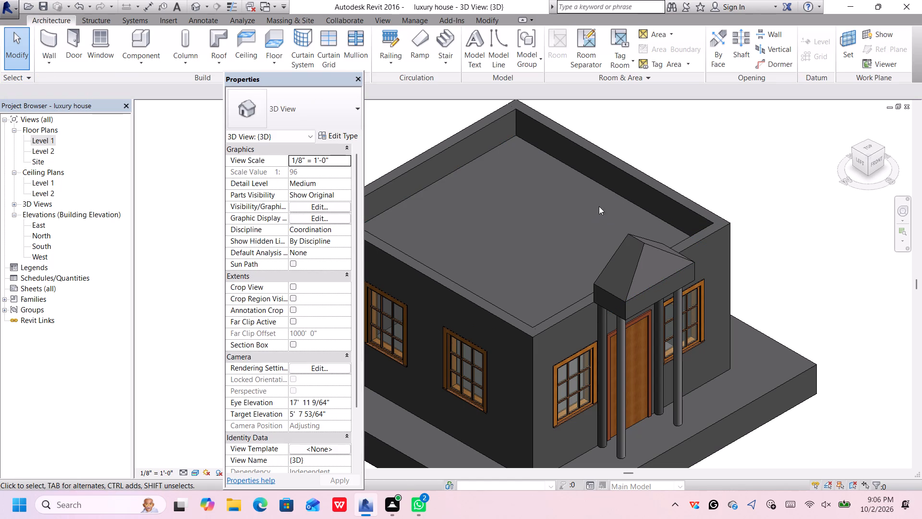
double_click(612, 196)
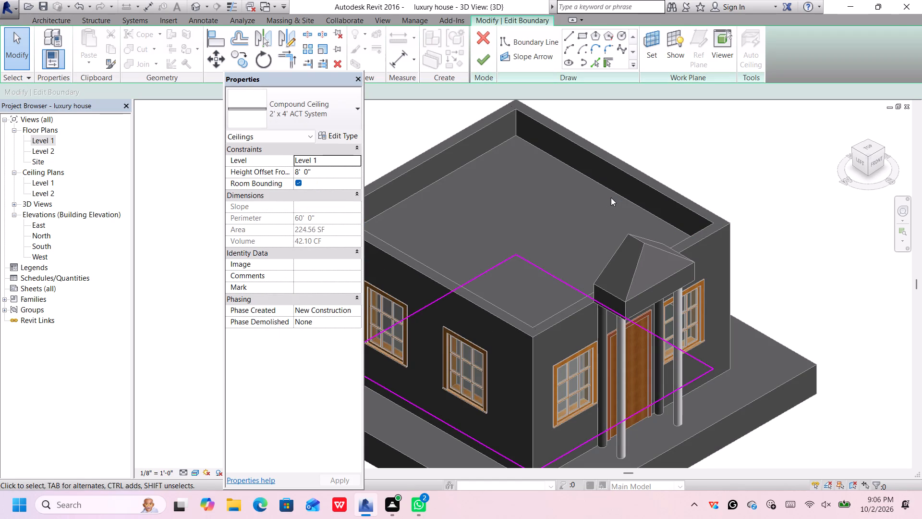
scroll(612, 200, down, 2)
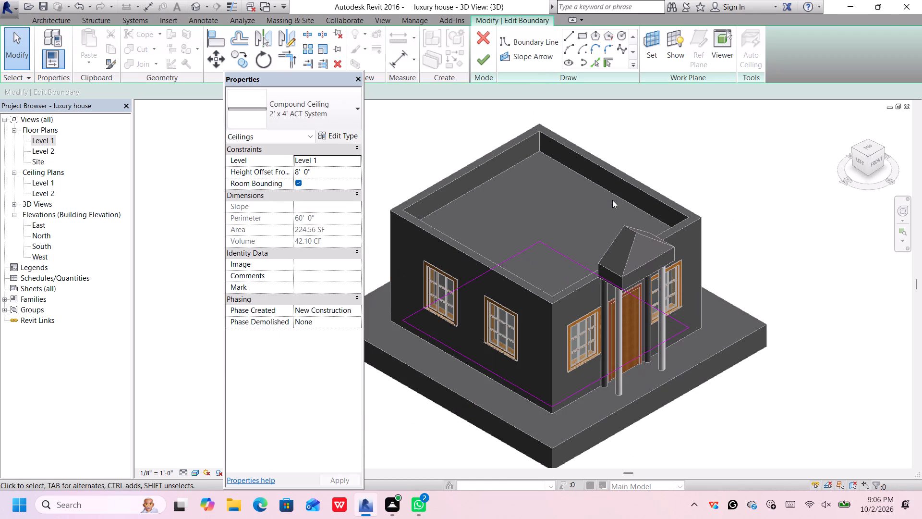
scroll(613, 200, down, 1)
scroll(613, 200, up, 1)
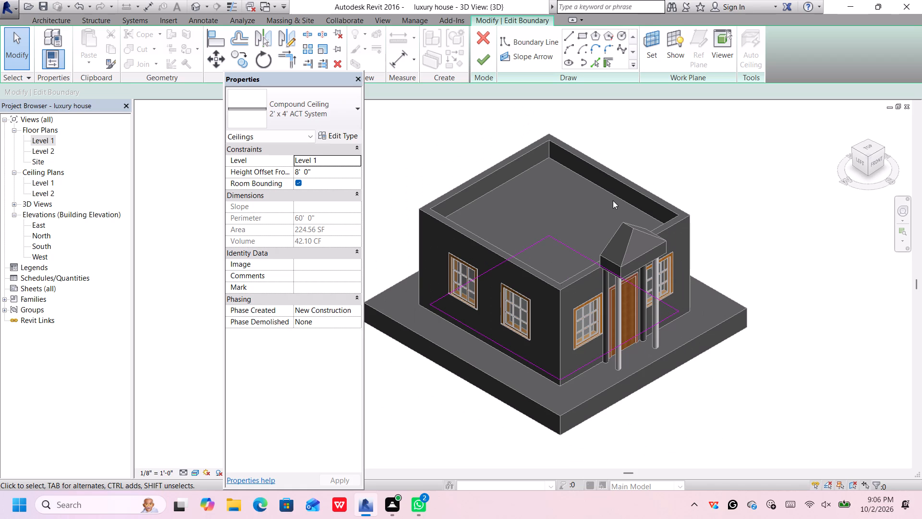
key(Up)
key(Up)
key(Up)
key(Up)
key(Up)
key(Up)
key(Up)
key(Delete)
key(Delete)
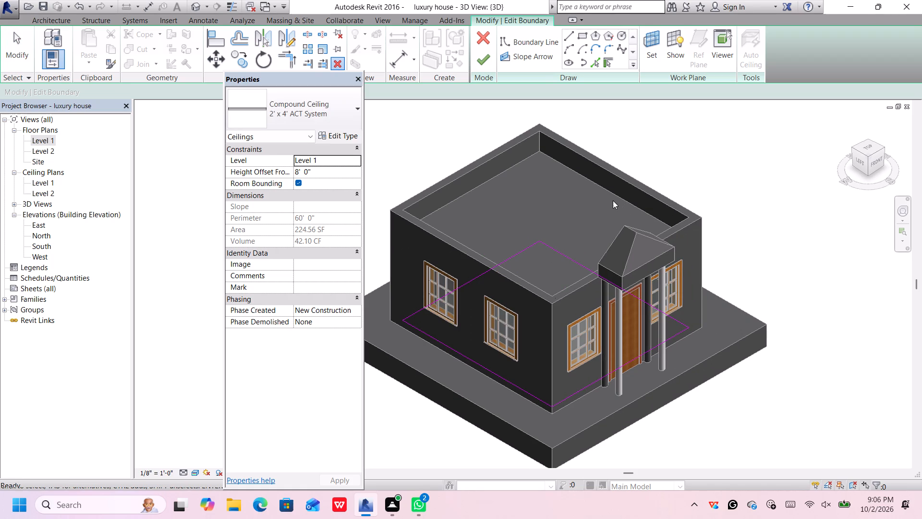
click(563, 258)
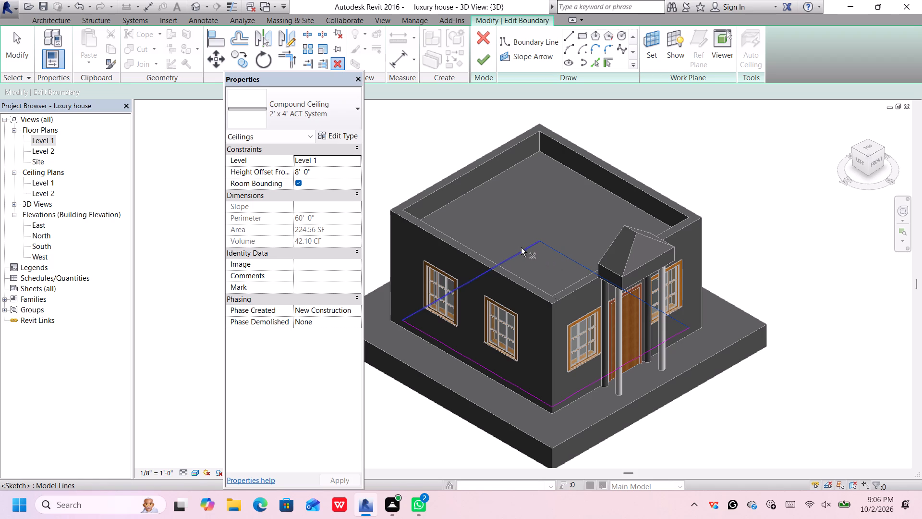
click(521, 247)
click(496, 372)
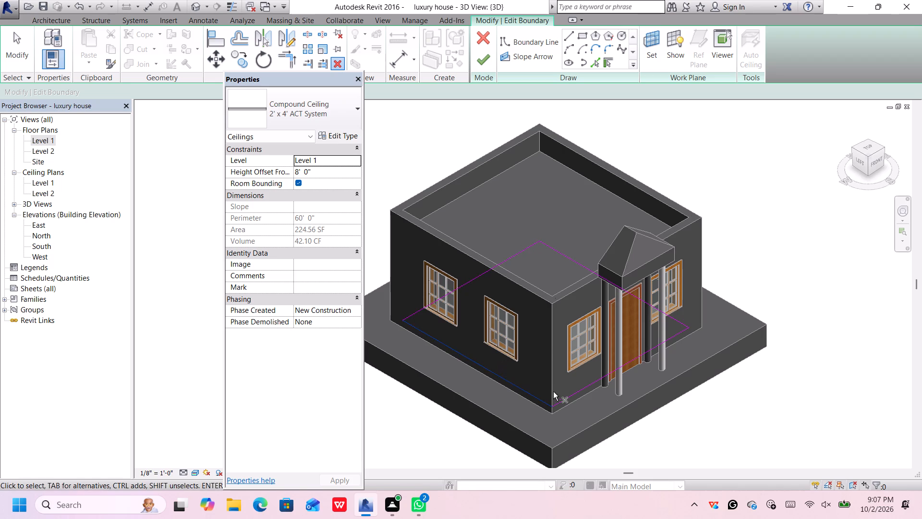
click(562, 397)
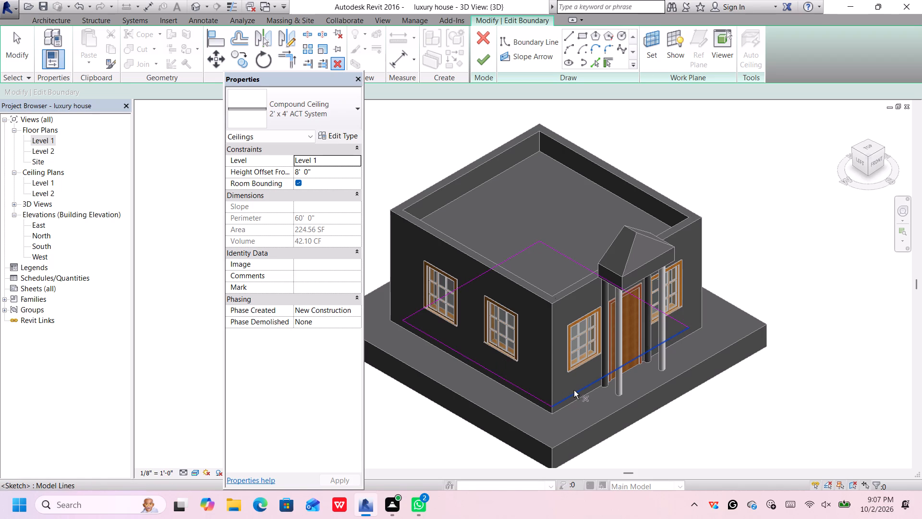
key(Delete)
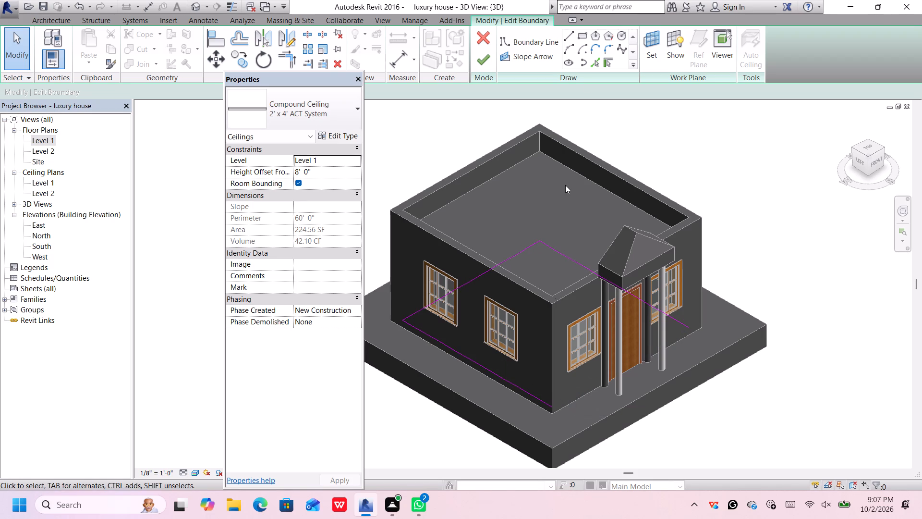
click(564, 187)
Undo the ceiling boundary edit and the ceiling placements so the house is open at the top again.
key(ctrl+z)
key(ctrl+z)
key(ctrl+z)
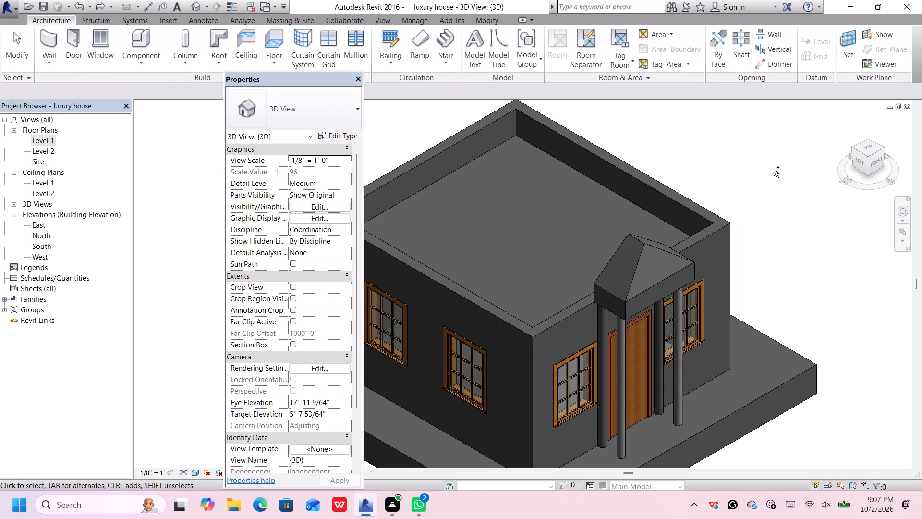
key(ctrl+z)
key(ctrl+z)
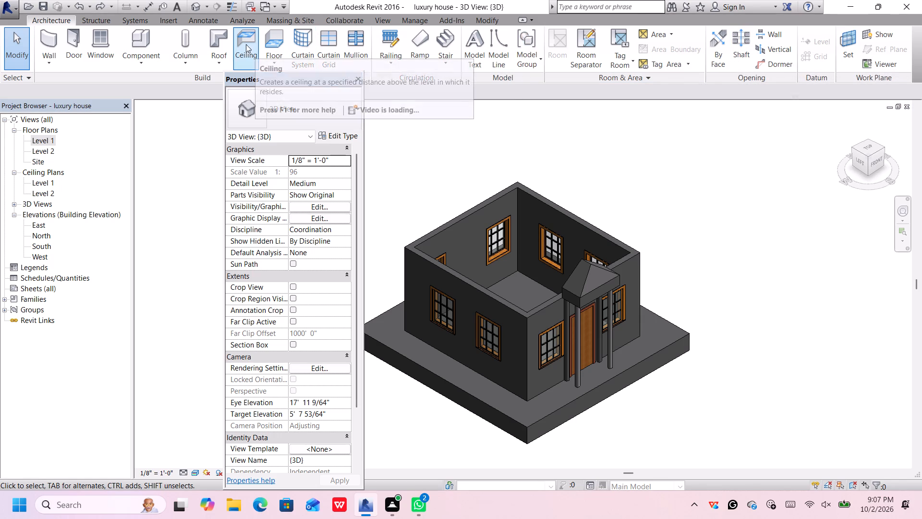
Start a Generic - 12" floor and, in a top view, sketch its rectangular boundary between opposite outer corners of the house walls.
click(267, 39)
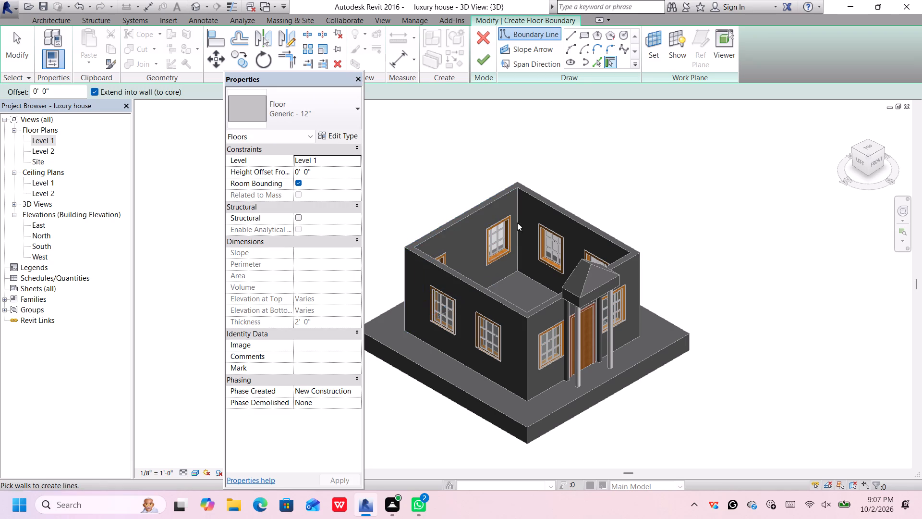
click(869, 147)
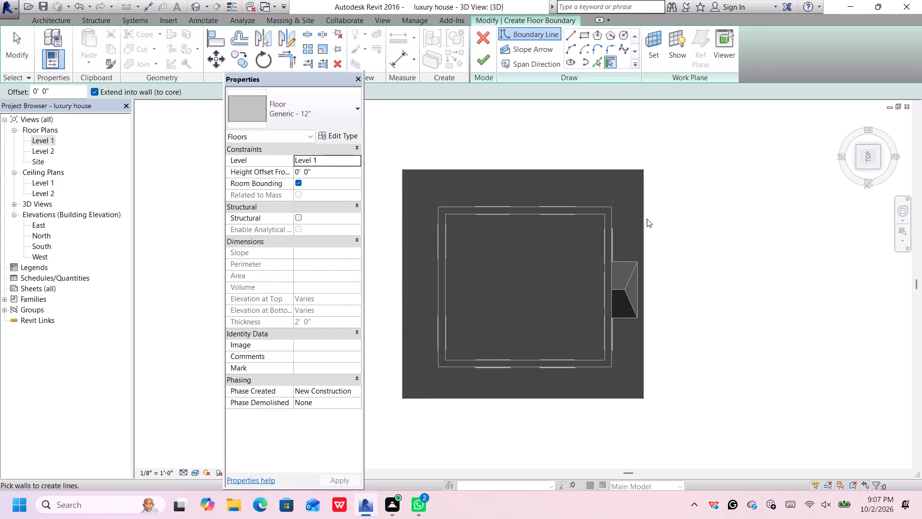
click(583, 35)
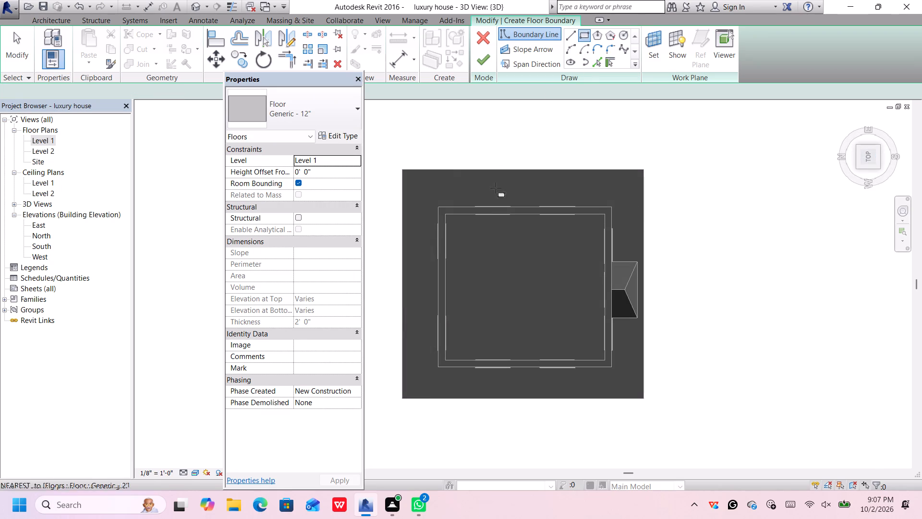
click(438, 208)
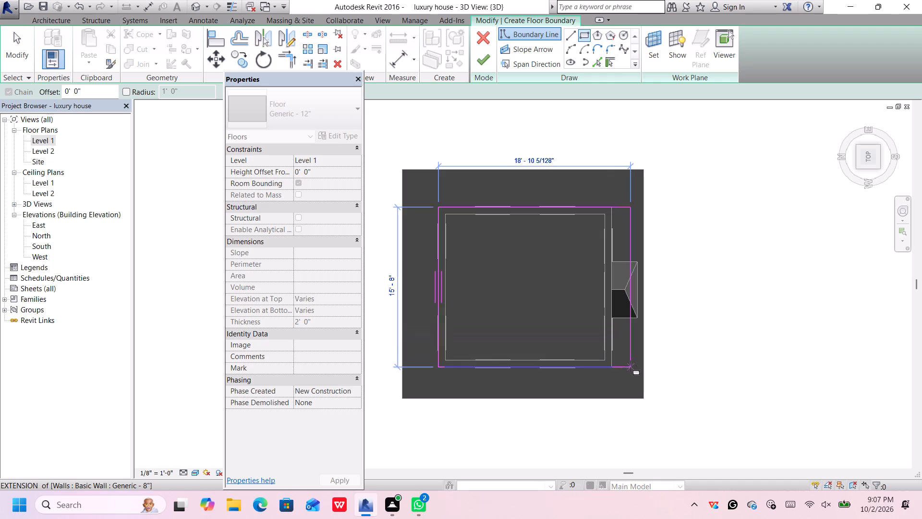
click(612, 368)
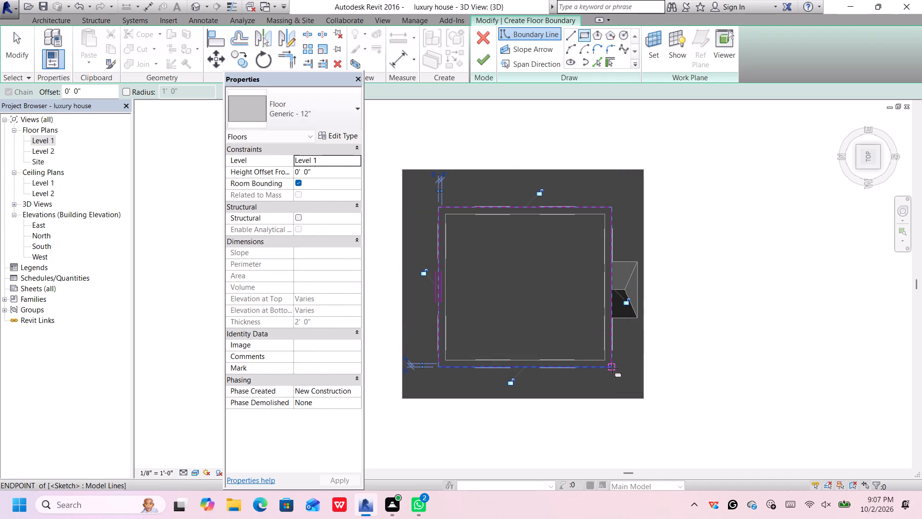
click(322, 120)
scroll(310, 256, down, 1)
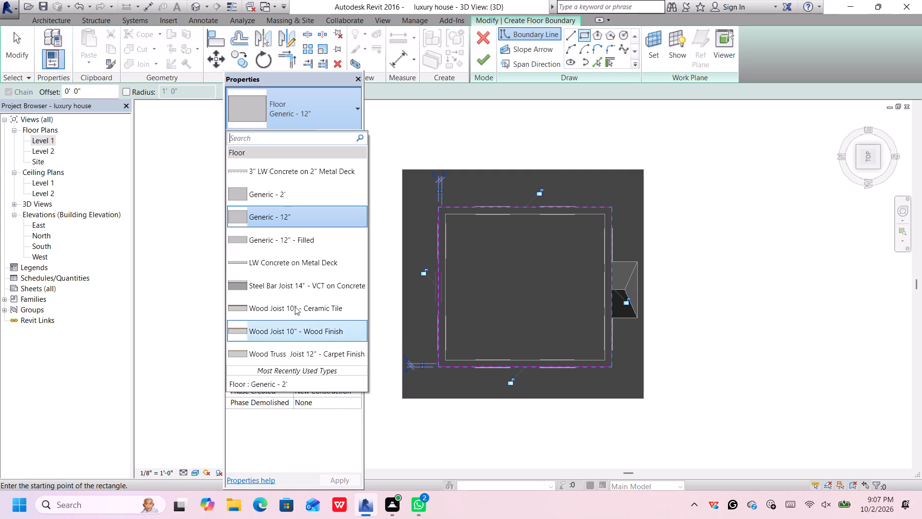
scroll(291, 214, up, 2)
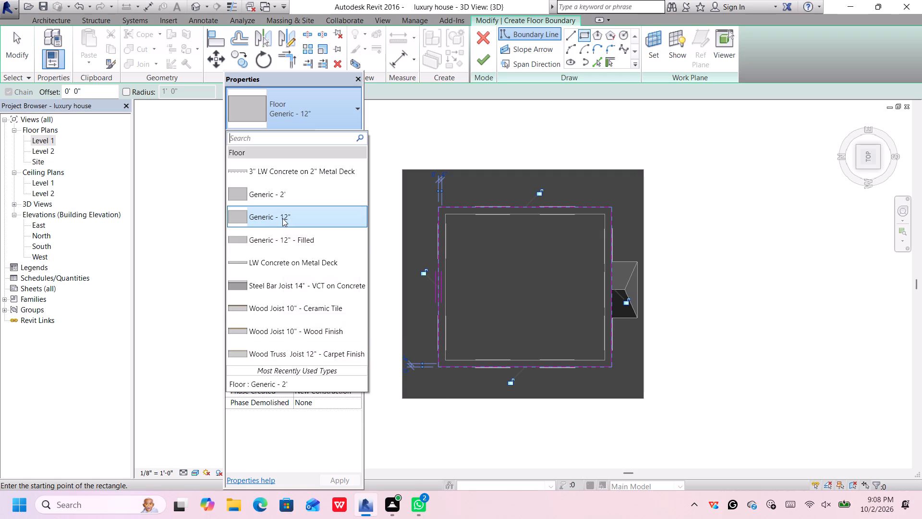
click(282, 218)
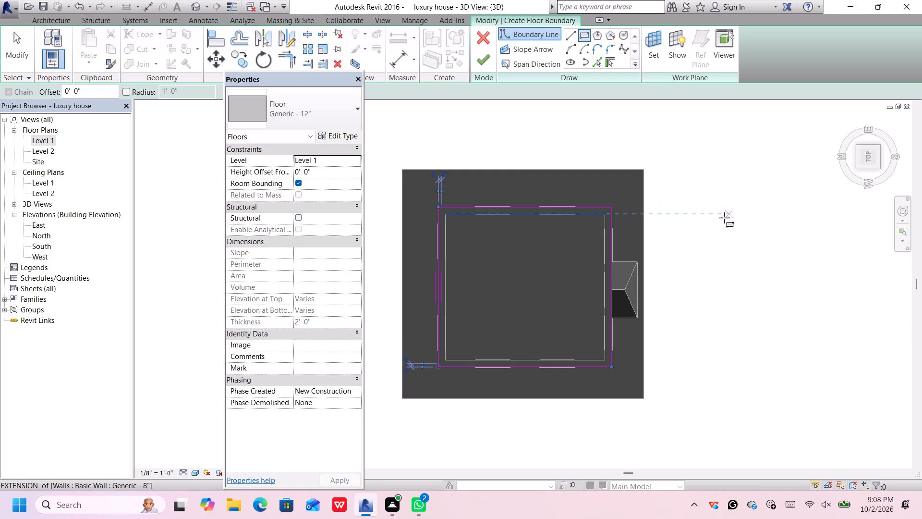
key(Escape)
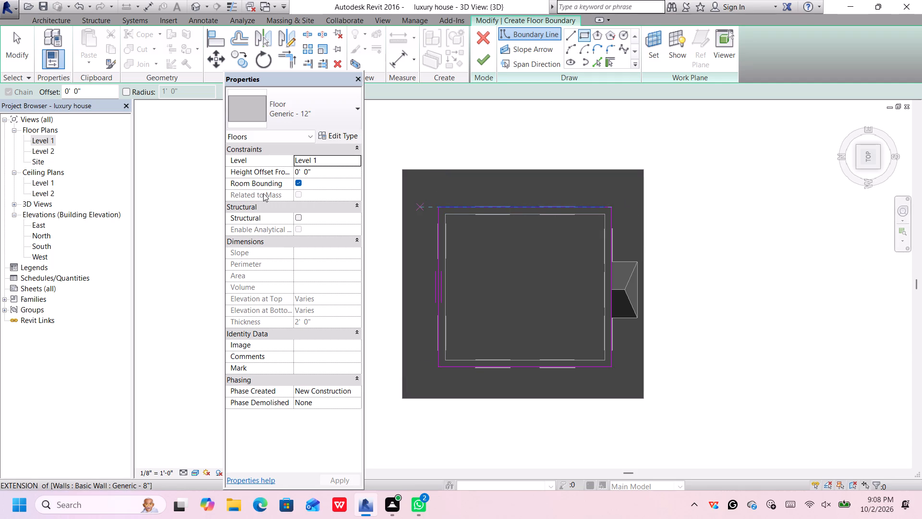
Set the new floor's level to Level 2.
click(319, 160)
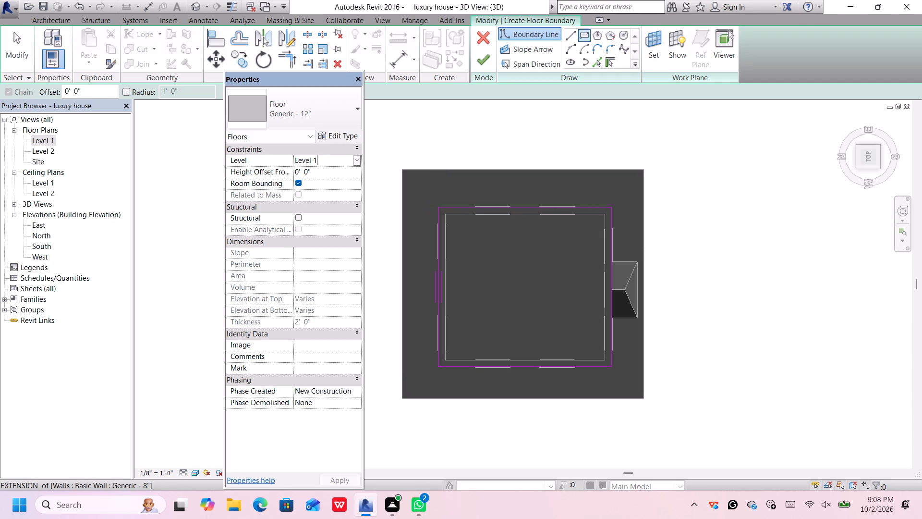
click(356, 161)
click(342, 182)
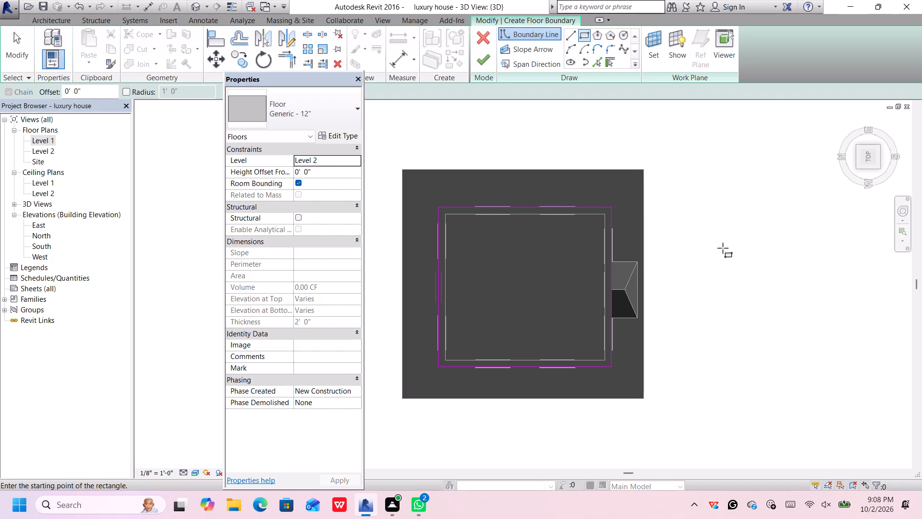
click(859, 168)
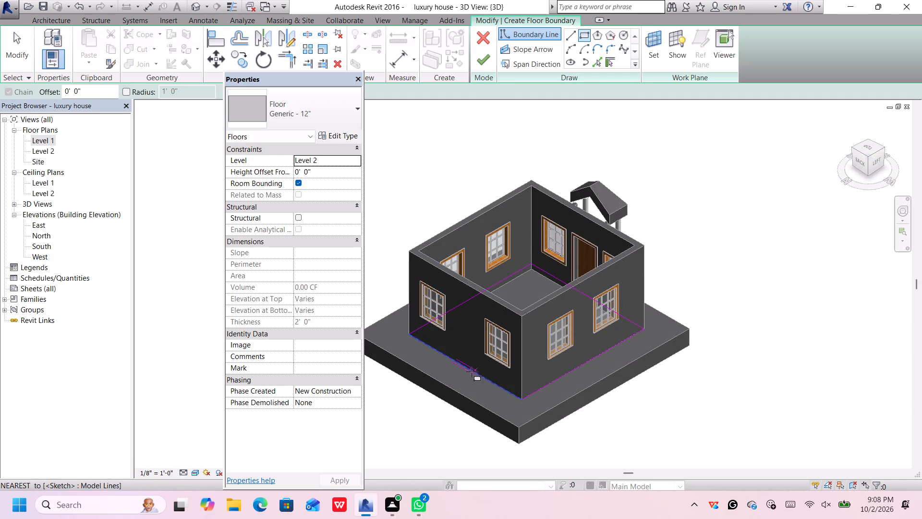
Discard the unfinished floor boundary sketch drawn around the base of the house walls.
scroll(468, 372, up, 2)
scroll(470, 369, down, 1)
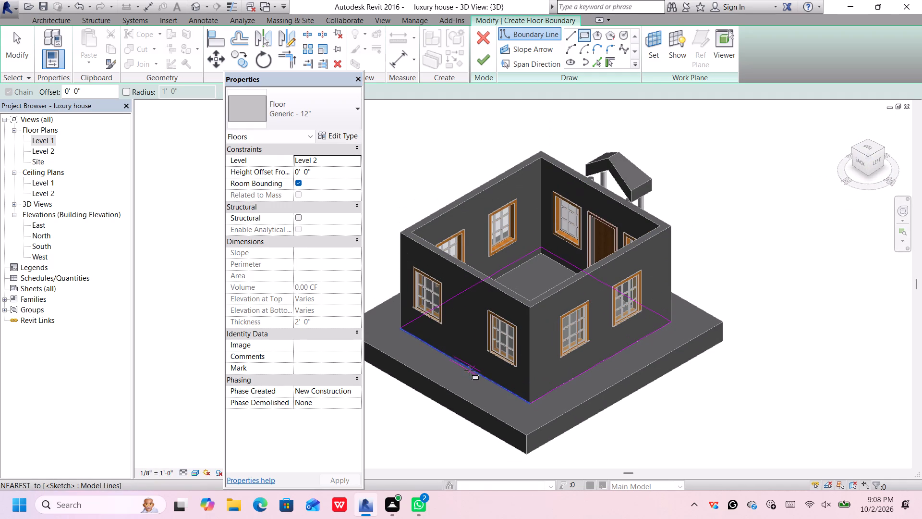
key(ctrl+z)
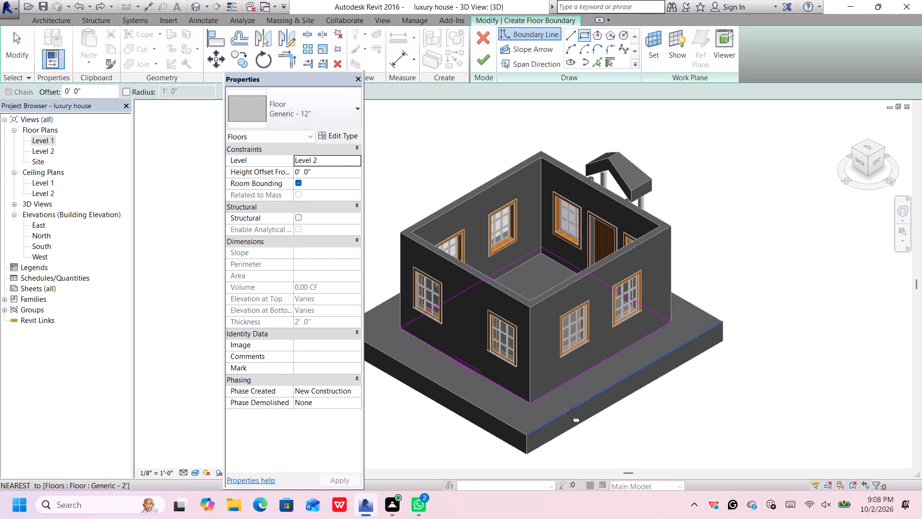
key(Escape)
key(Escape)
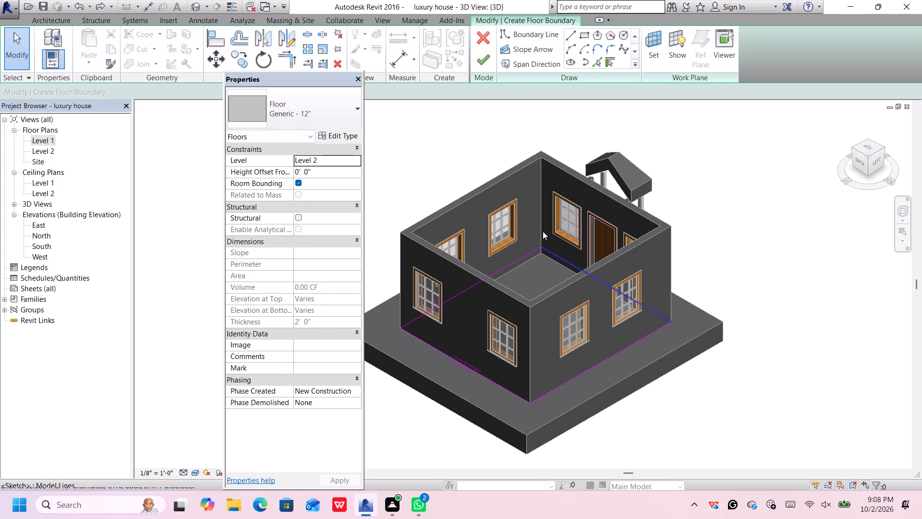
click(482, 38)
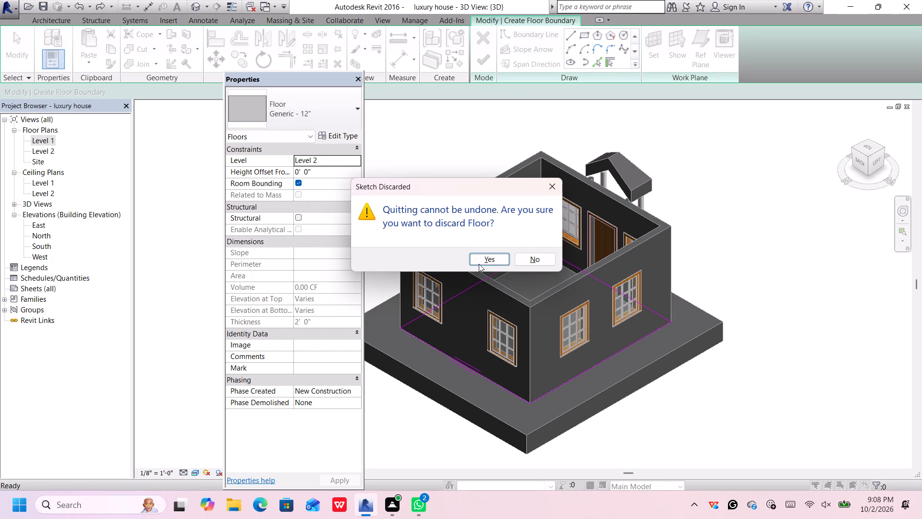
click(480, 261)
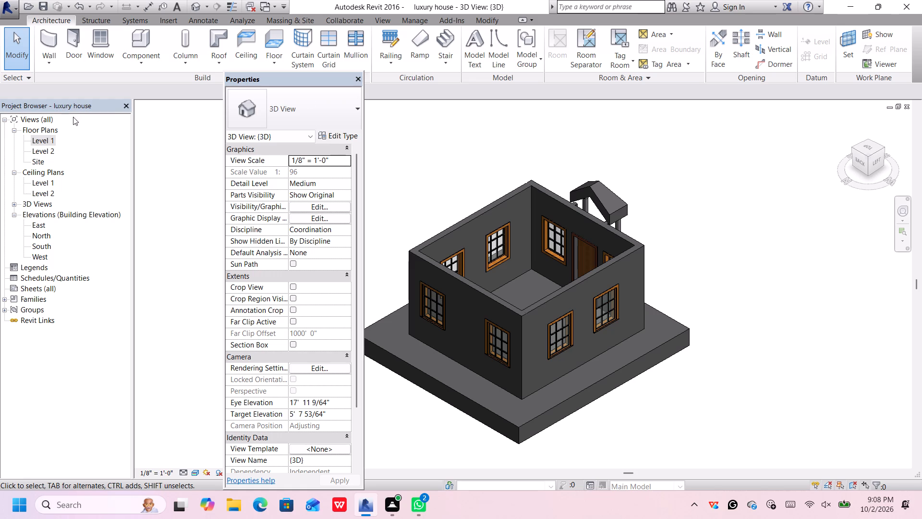
Create a Generic - 12" floor with a rectangular boundary, 17' 0" along the side walls, between opposite outer corners of the house walls.
click(39, 150)
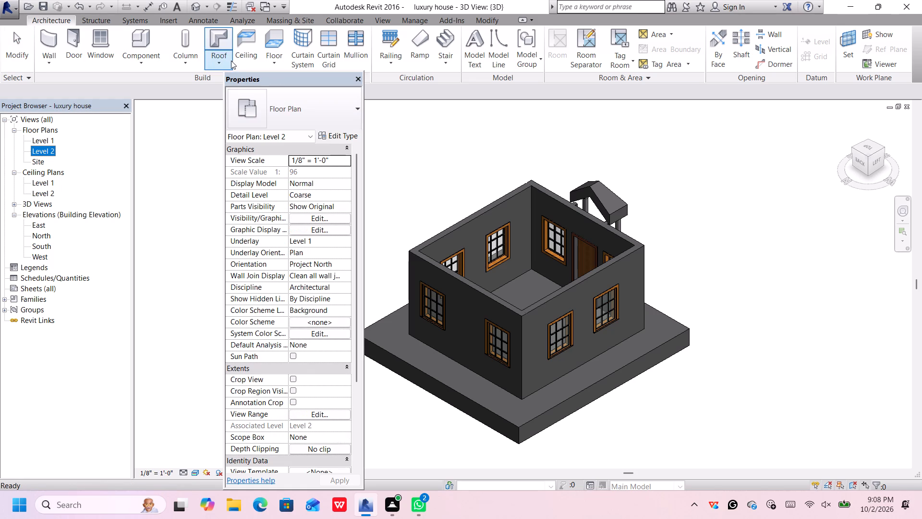
click(265, 44)
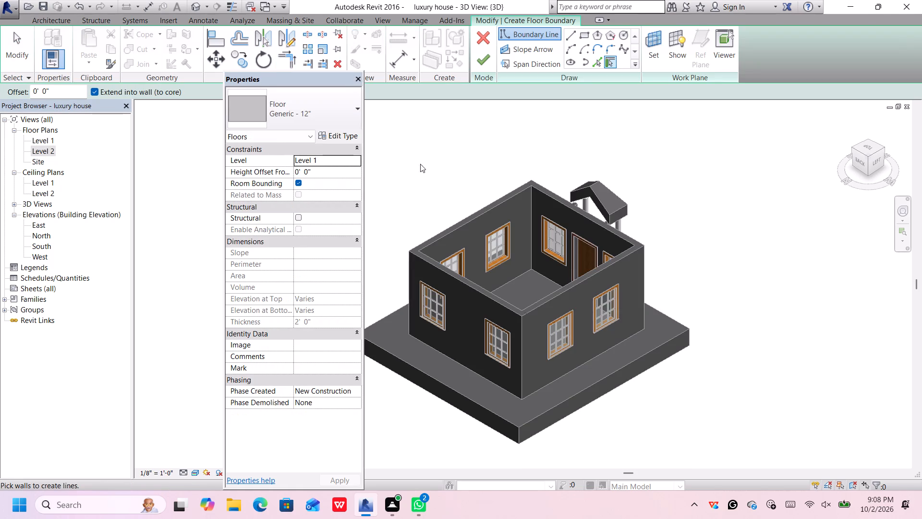
click(584, 37)
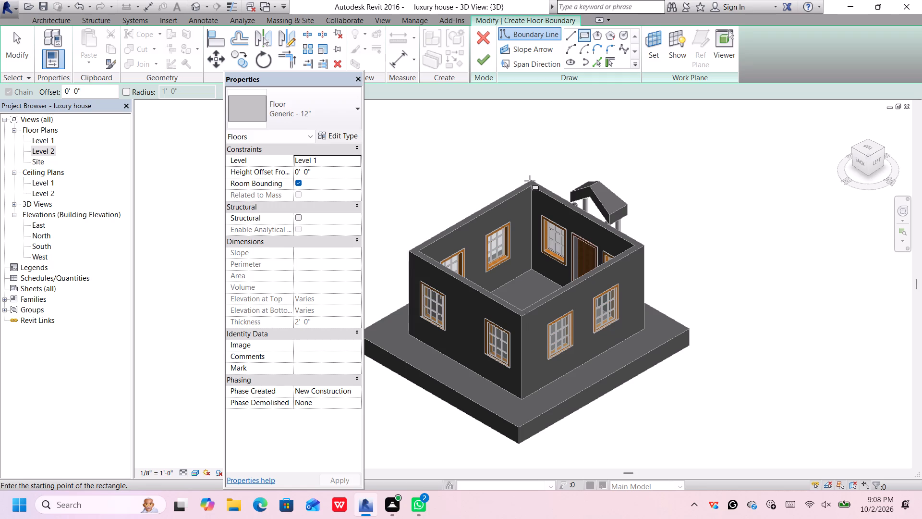
click(873, 147)
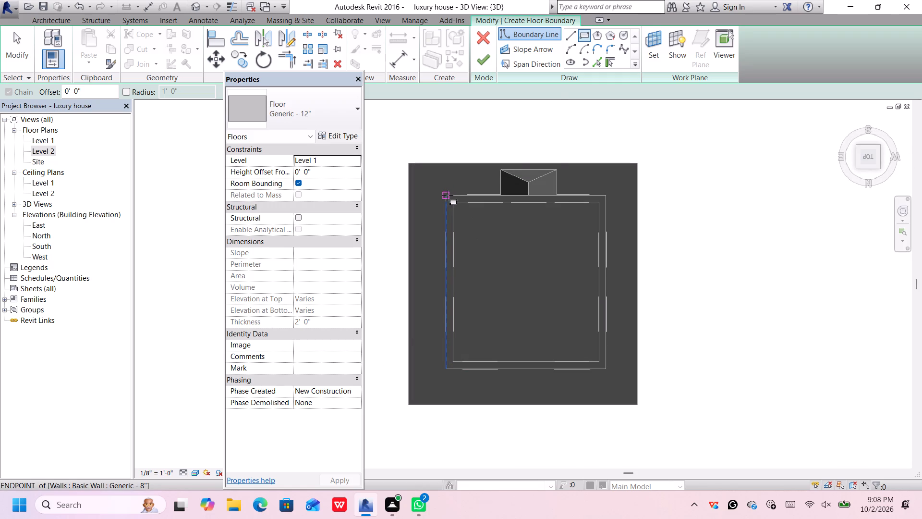
click(539, 72)
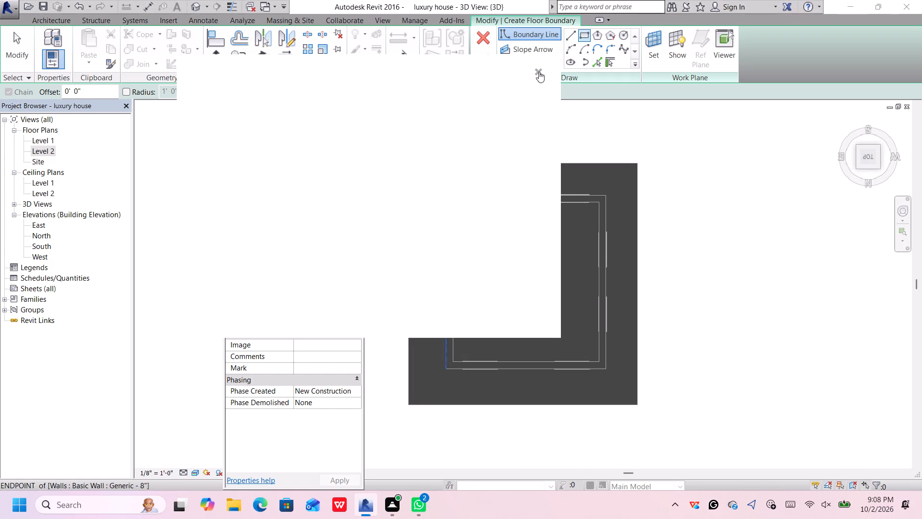
click(537, 72)
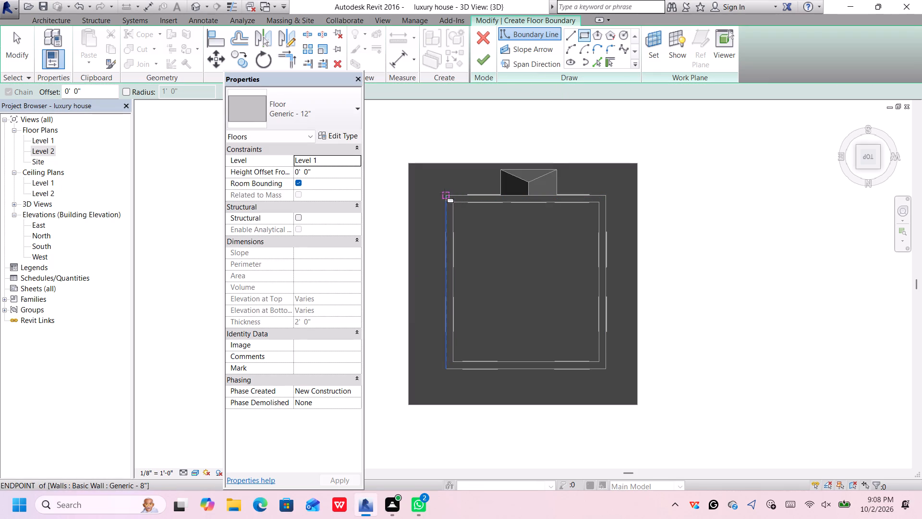
click(445, 194)
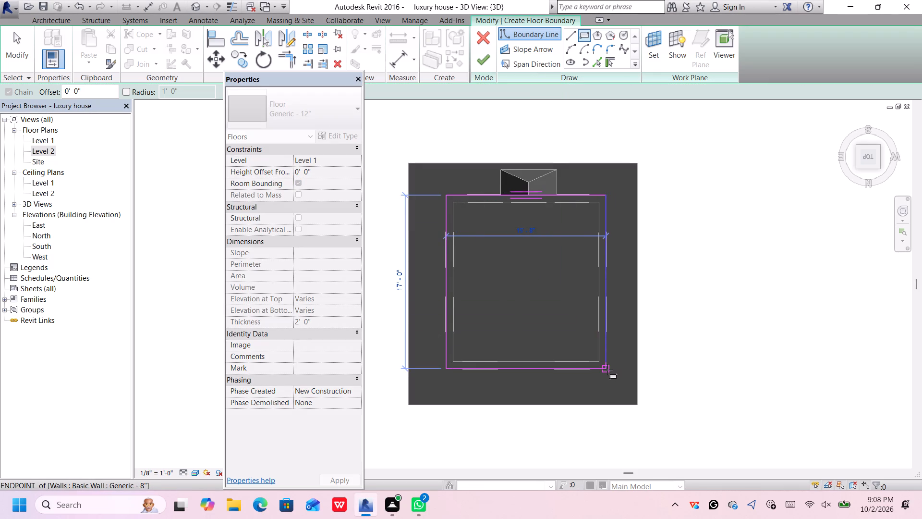
click(607, 371)
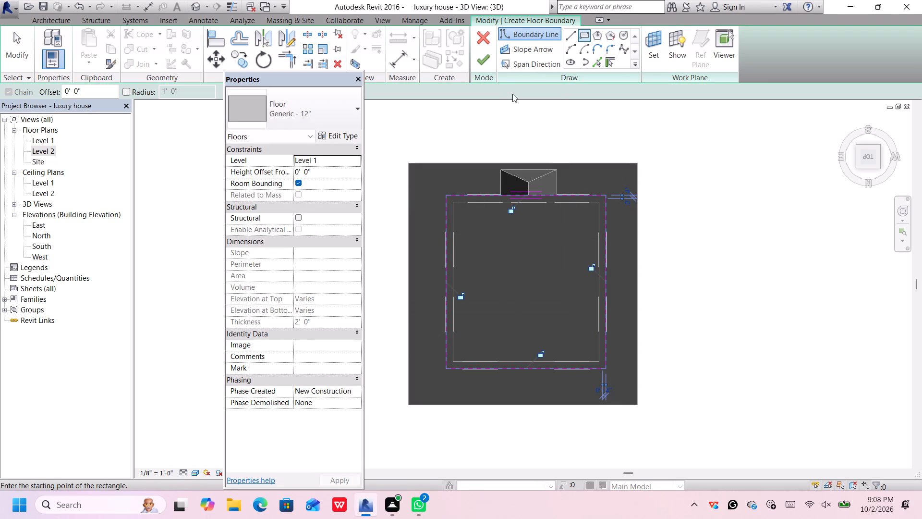
click(486, 58)
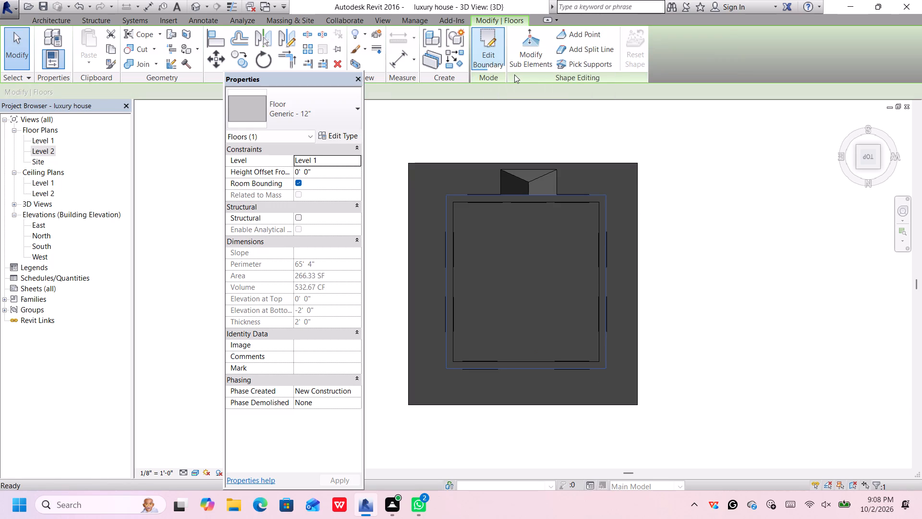
Set the new floor's level to Level 2.
click(322, 161)
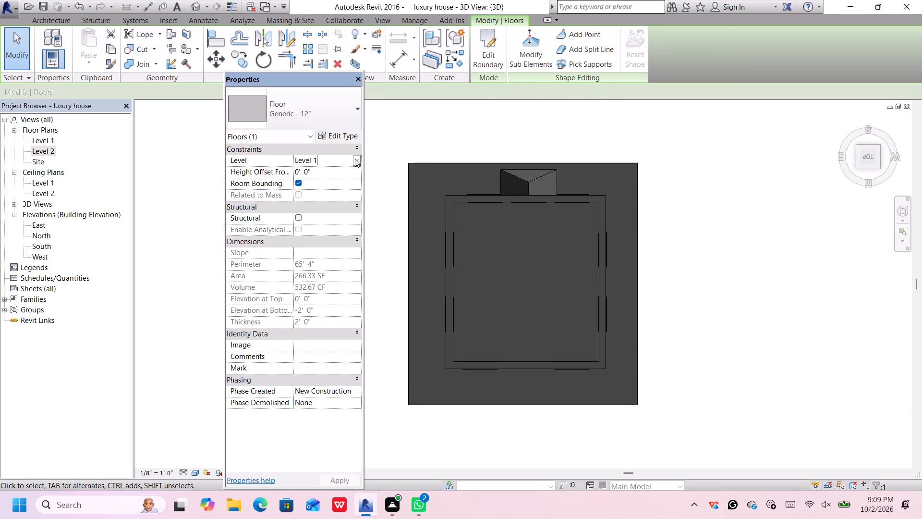
click(356, 162)
click(349, 180)
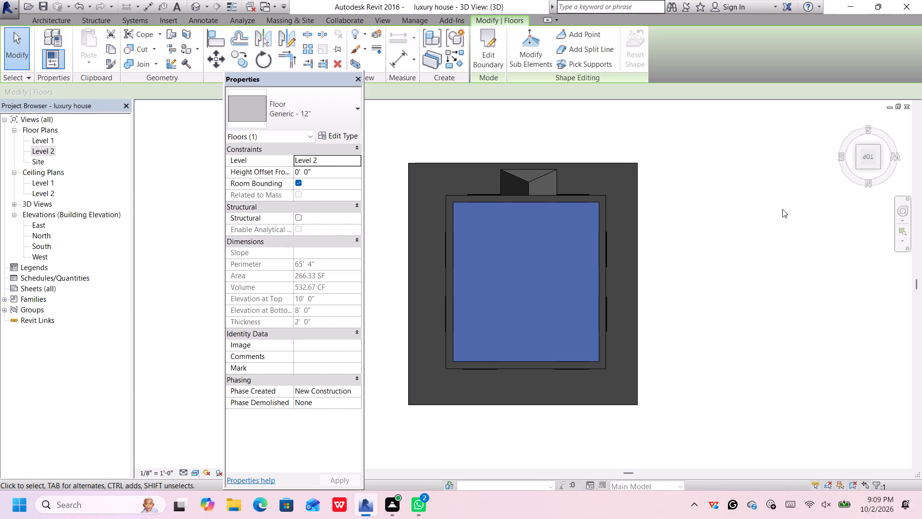
Examine how the Level 2 slab sits on the house walls and beside the porch roof from an angled 3D view.
click(860, 165)
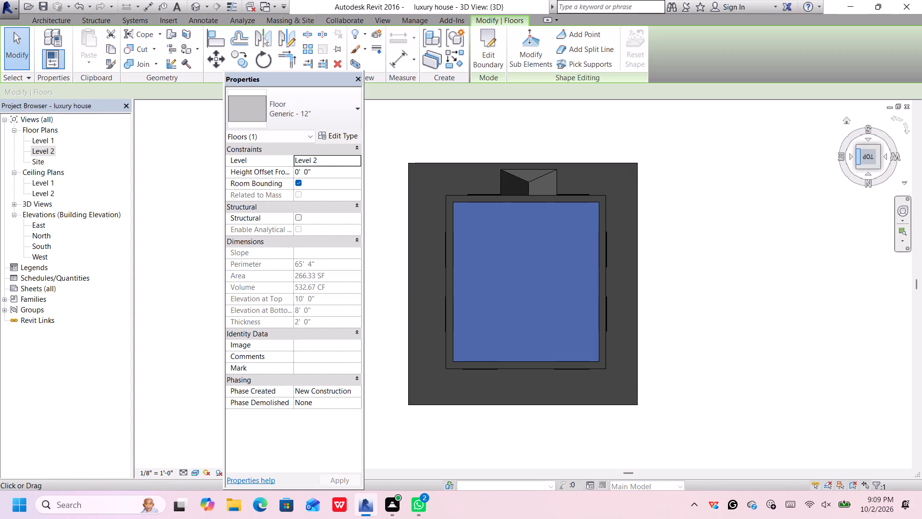
scroll(579, 318, down, 3)
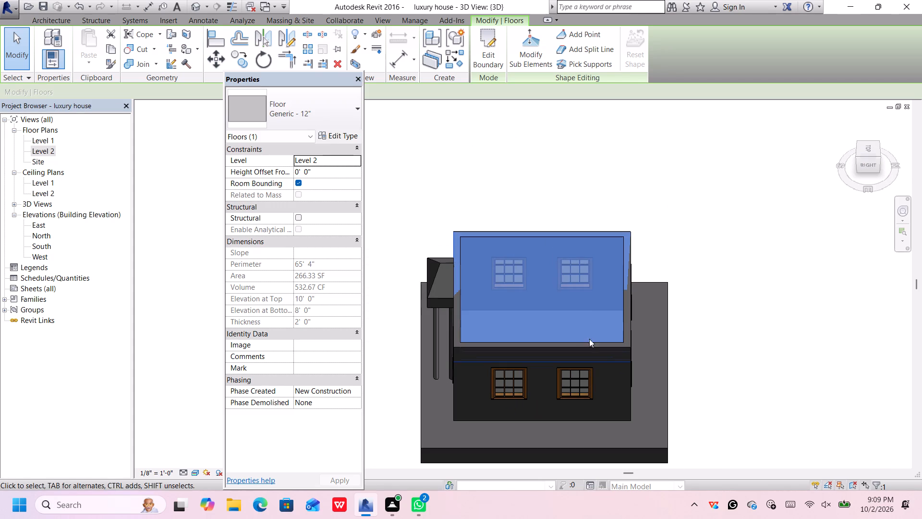
click(858, 157)
scroll(616, 370, down, 3)
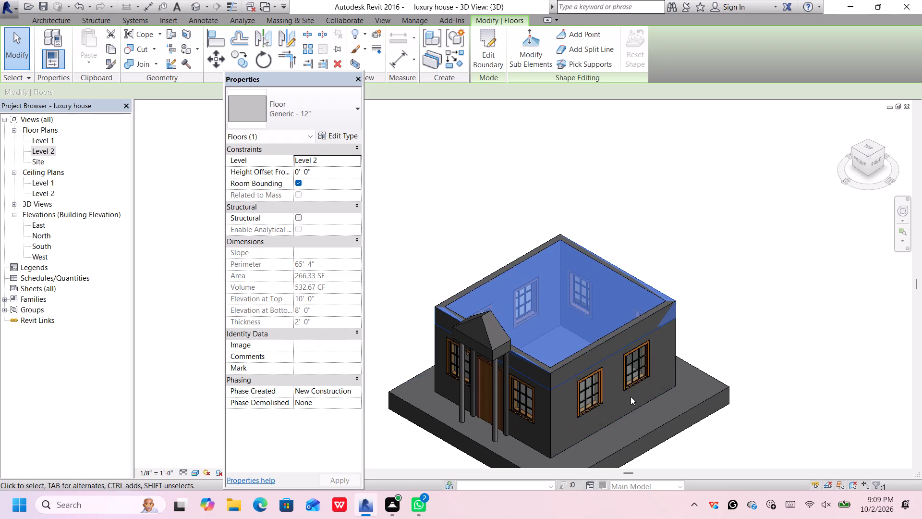
middle_drag(630, 396, 620, 303)
scroll(640, 384, up, 2)
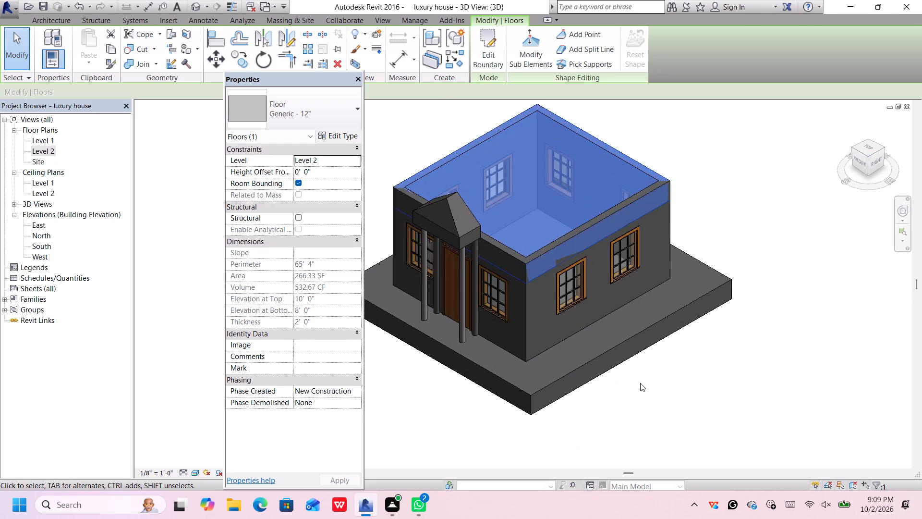
scroll(640, 383, down, 1)
middle_drag(641, 386, 642, 438)
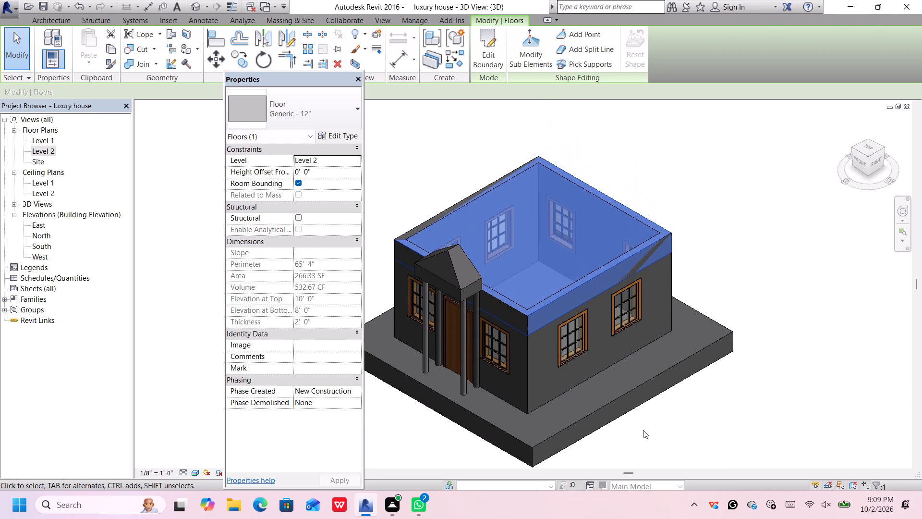
key(Escape)
middle_drag(660, 432, 661, 424)
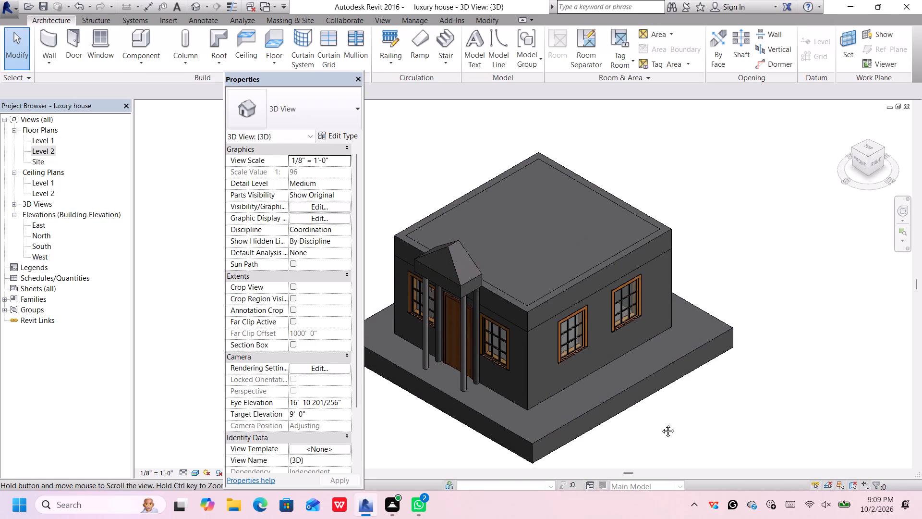
middle_drag(661, 424, 666, 406)
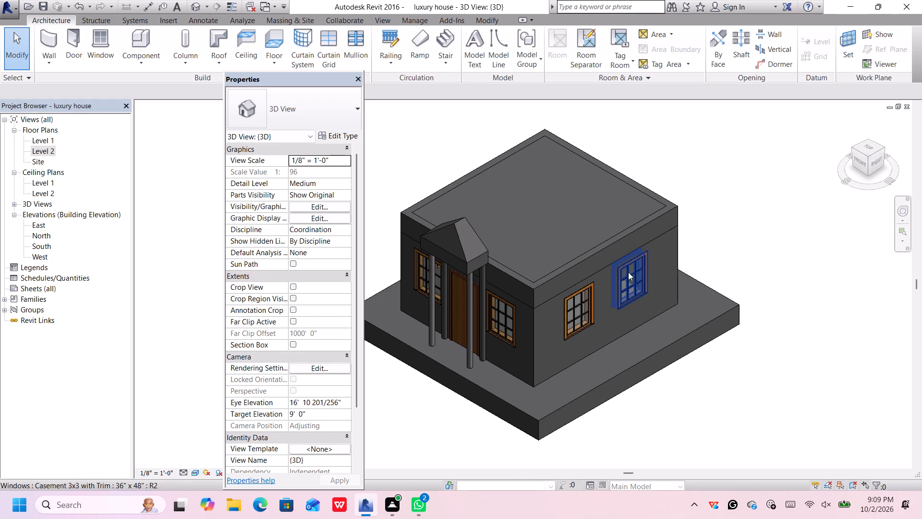
click(615, 258)
scroll(604, 262, up, 1)
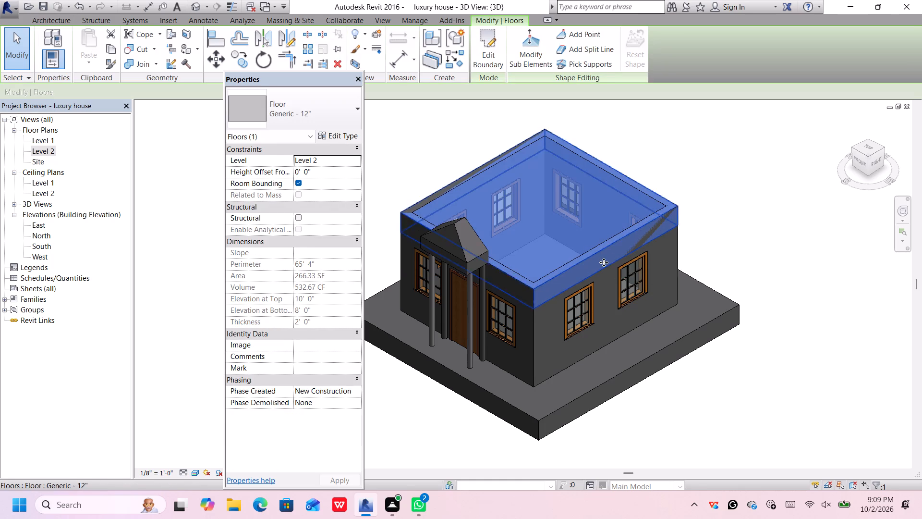
scroll(604, 262, up, 2)
scroll(604, 262, down, 2)
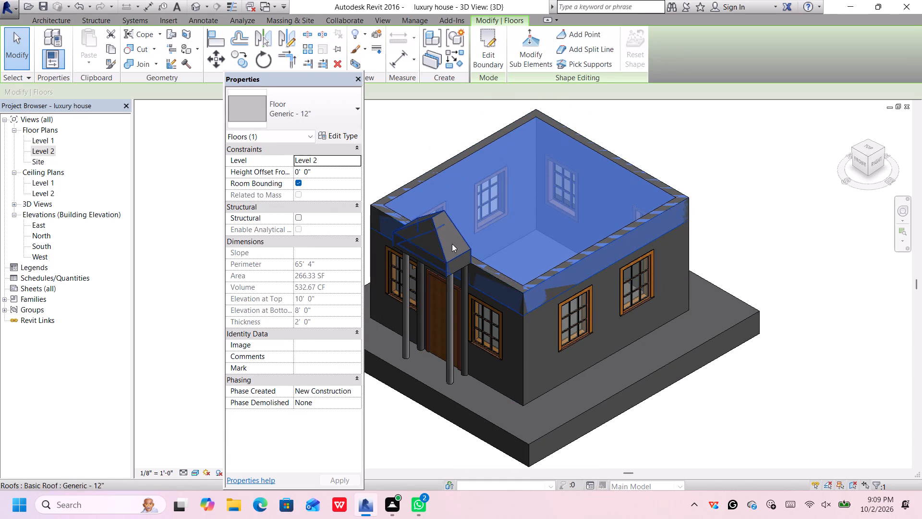
middle_drag(549, 367, 551, 357)
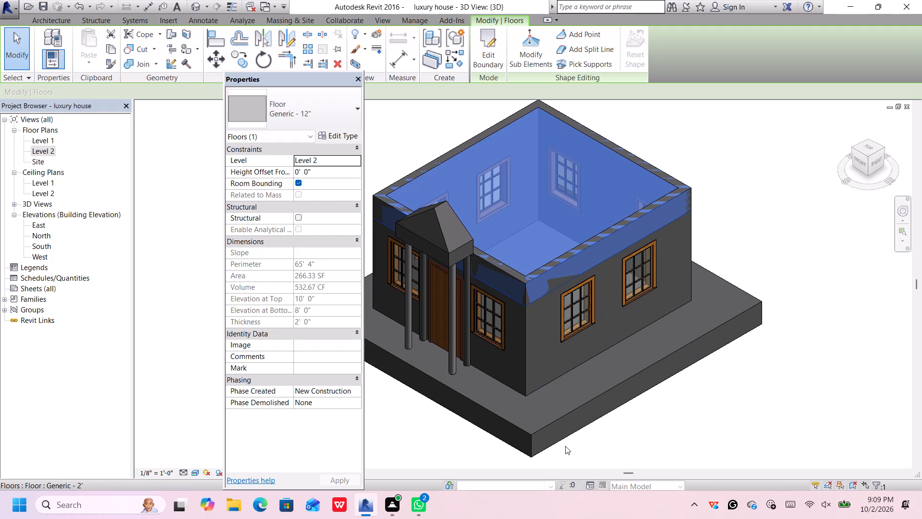
key(Escape)
middle_drag(576, 379, 587, 379)
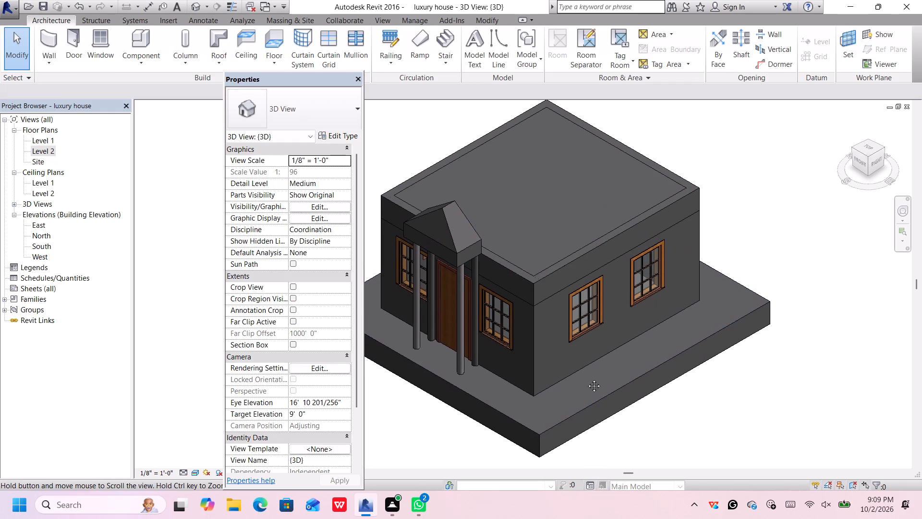
middle_drag(587, 379, 588, 379)
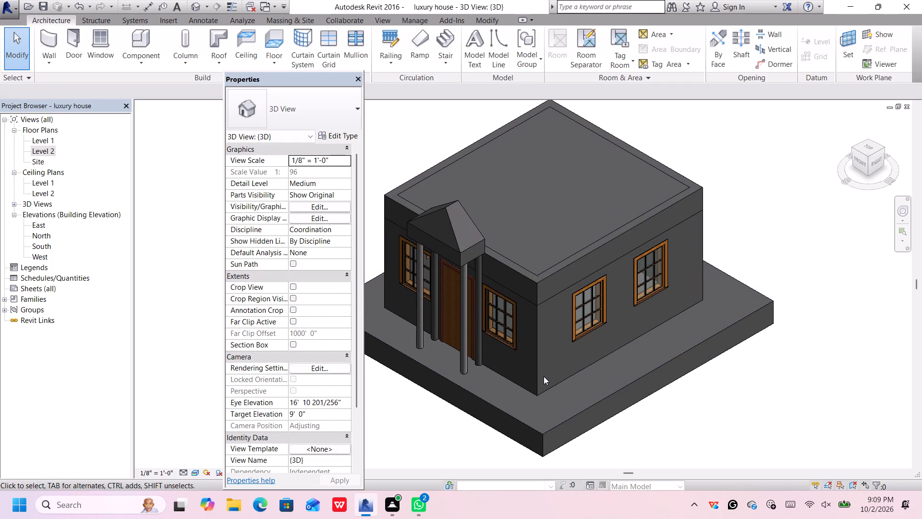
Inspect the house's front corner and windowed side wall up close, from the right side, and from the front-right edge.
click(544, 376)
click(541, 363)
click(559, 344)
click(564, 280)
click(557, 329)
click(547, 361)
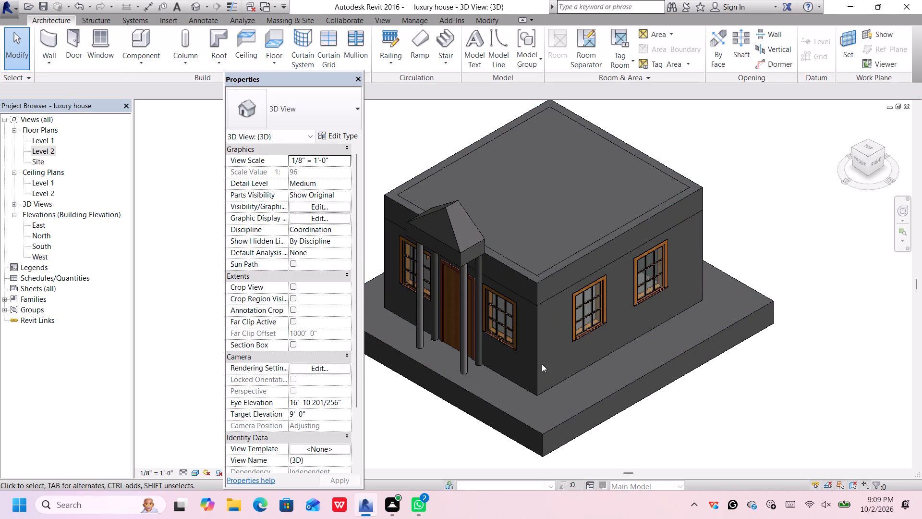
click(536, 371)
click(559, 353)
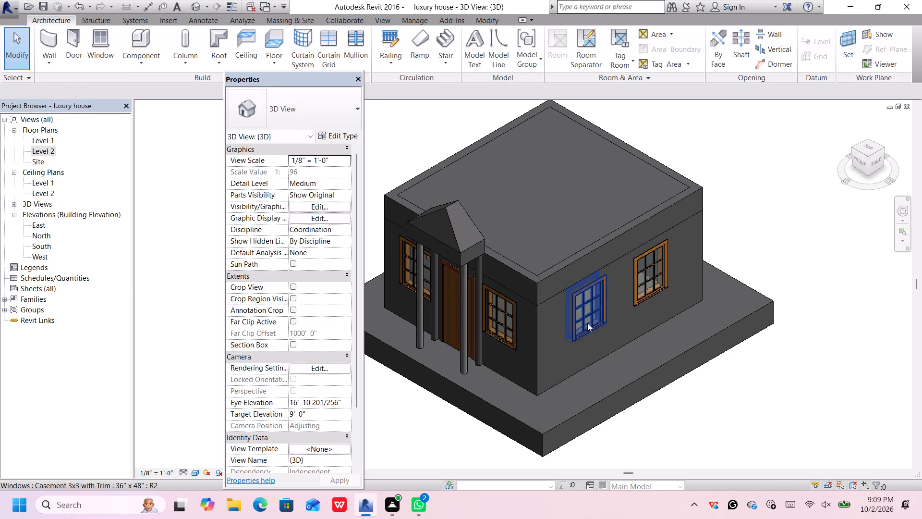
scroll(596, 325, up, 2)
click(579, 364)
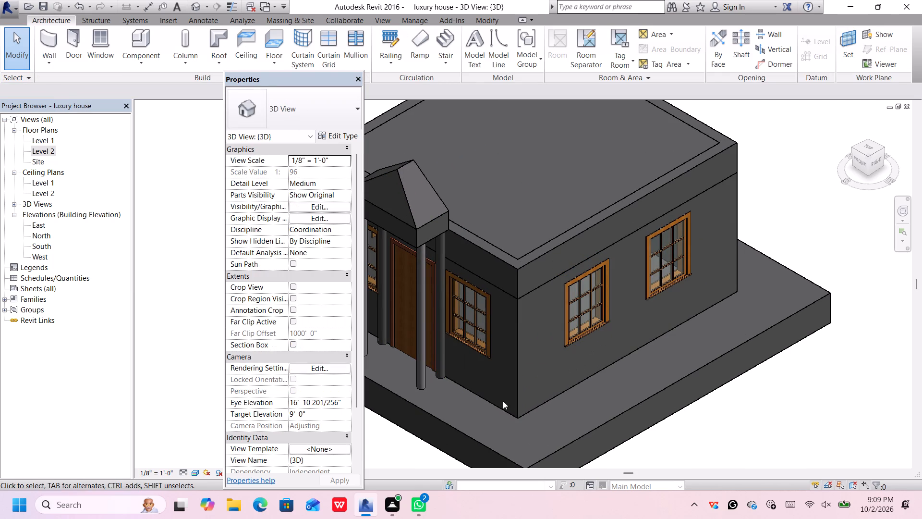
scroll(503, 400, down, 4)
middle_drag(511, 397, 538, 413)
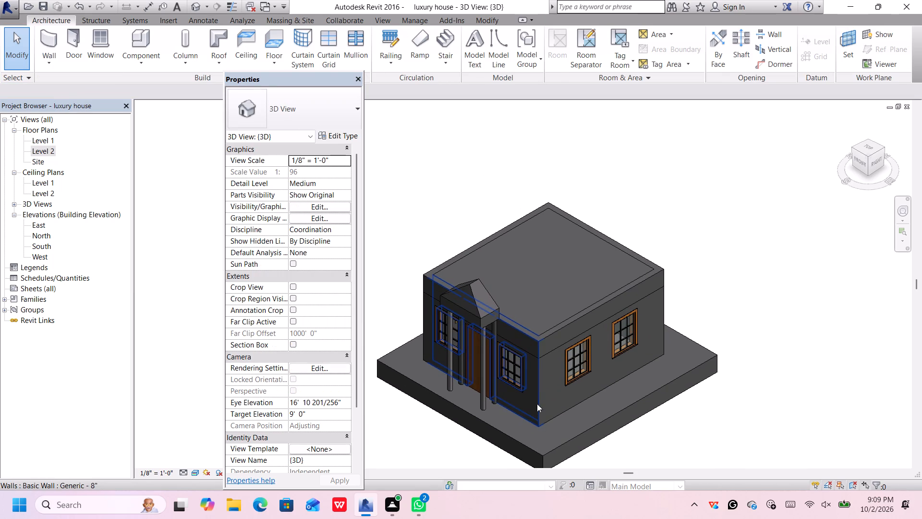
click(875, 161)
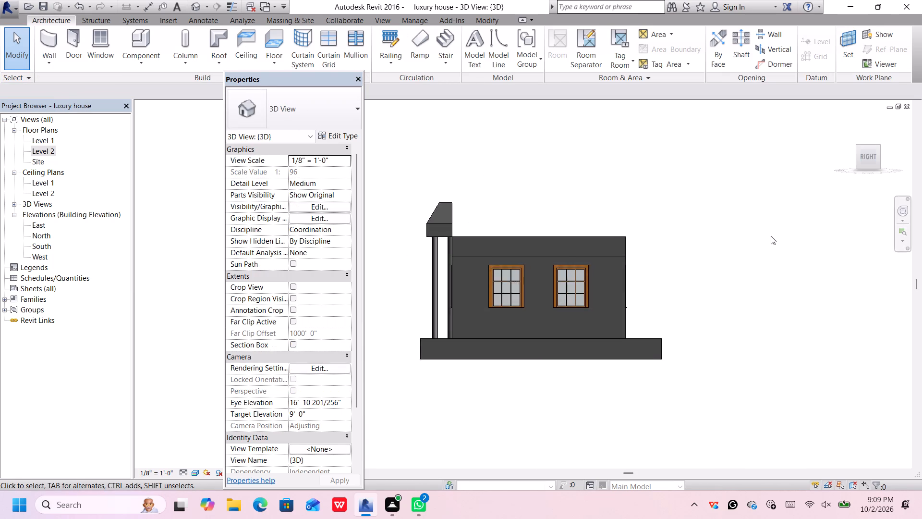
click(858, 161)
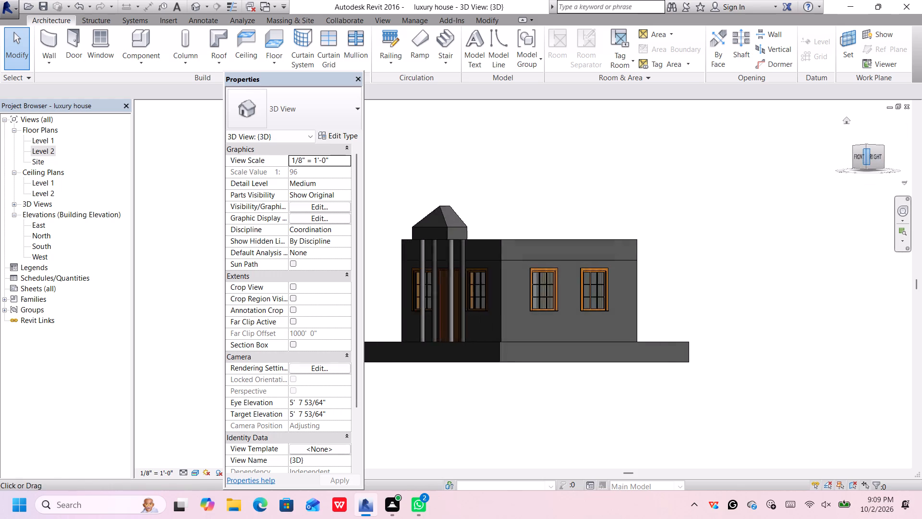
Copy the whole house except the ground-level slab to the clipboard, selecting it from the front 3D view.
click(860, 156)
scroll(635, 264, up, 1)
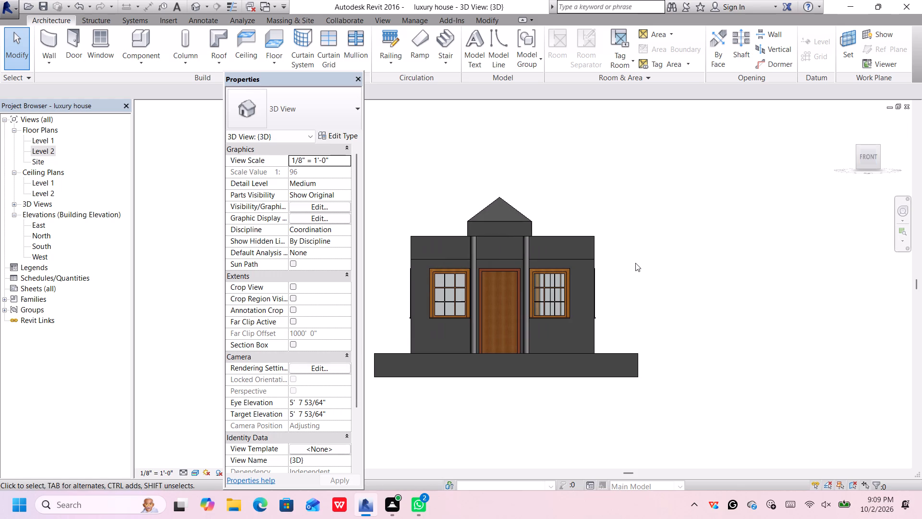
drag(668, 223, 550, 306)
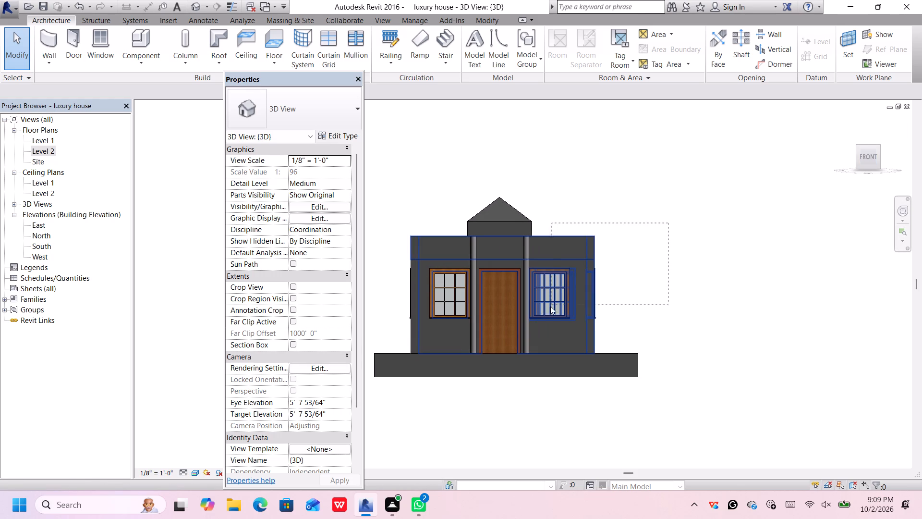
drag(550, 306, 382, 334)
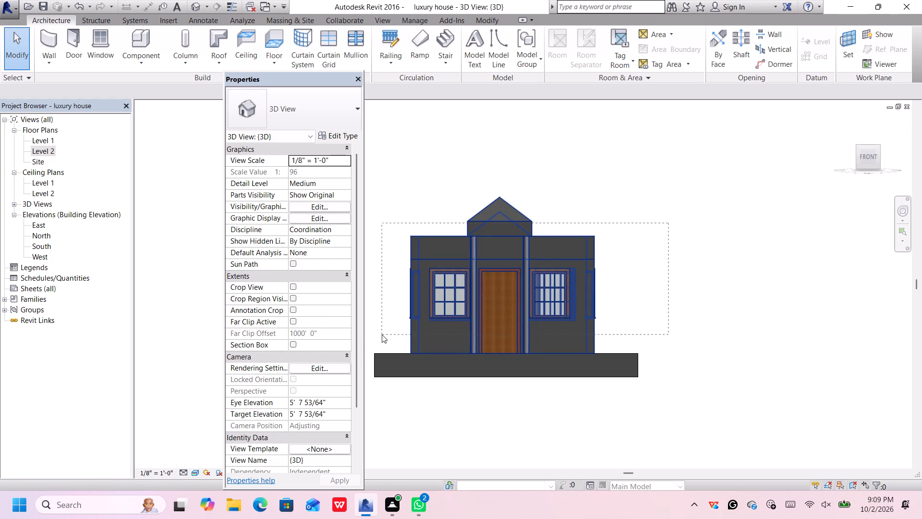
drag(382, 334, 380, 334)
scroll(519, 300, down, 3)
scroll(521, 302, up, 1)
middle_drag(524, 306, 589, 326)
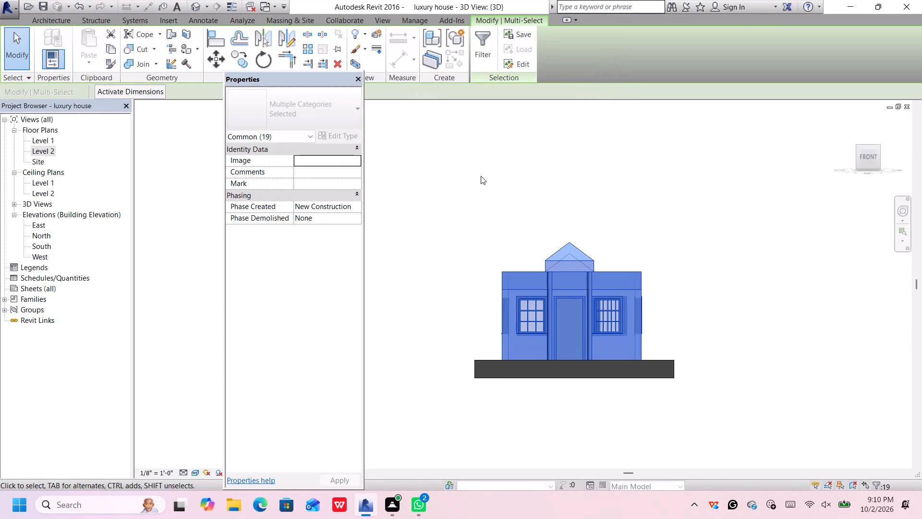
key(ctrl+c)
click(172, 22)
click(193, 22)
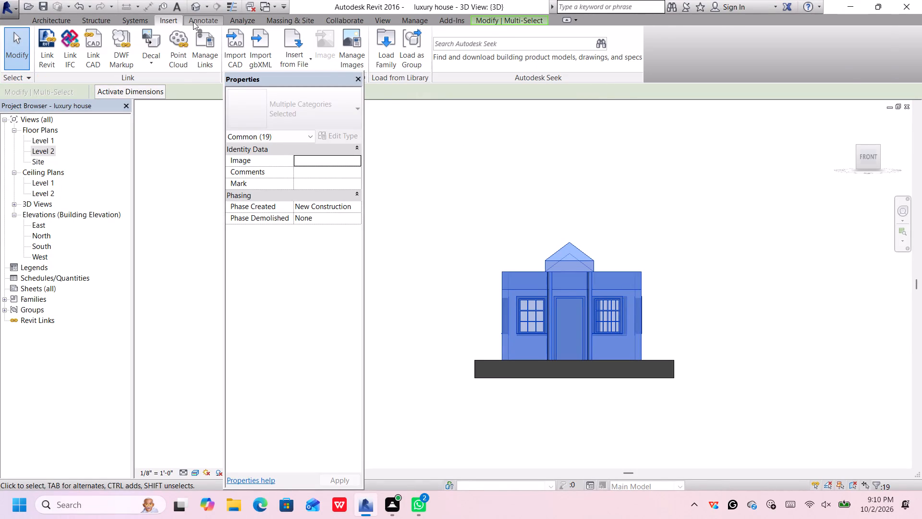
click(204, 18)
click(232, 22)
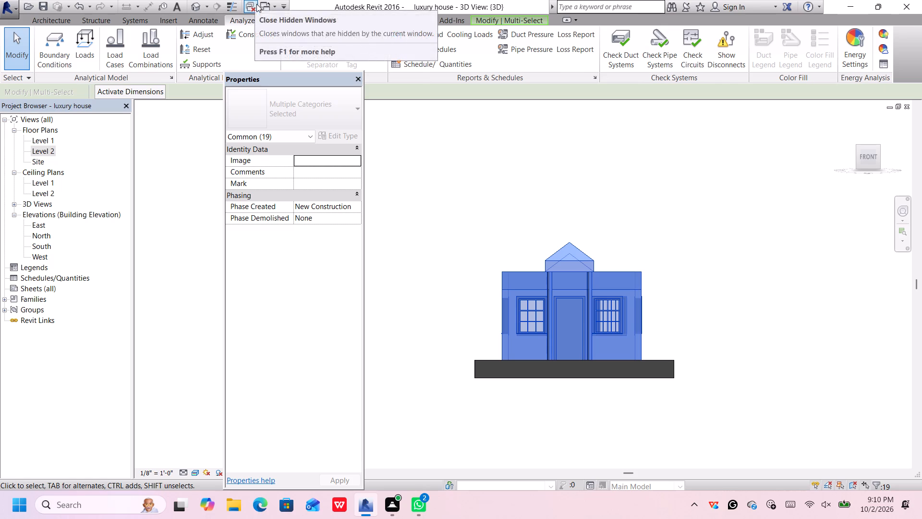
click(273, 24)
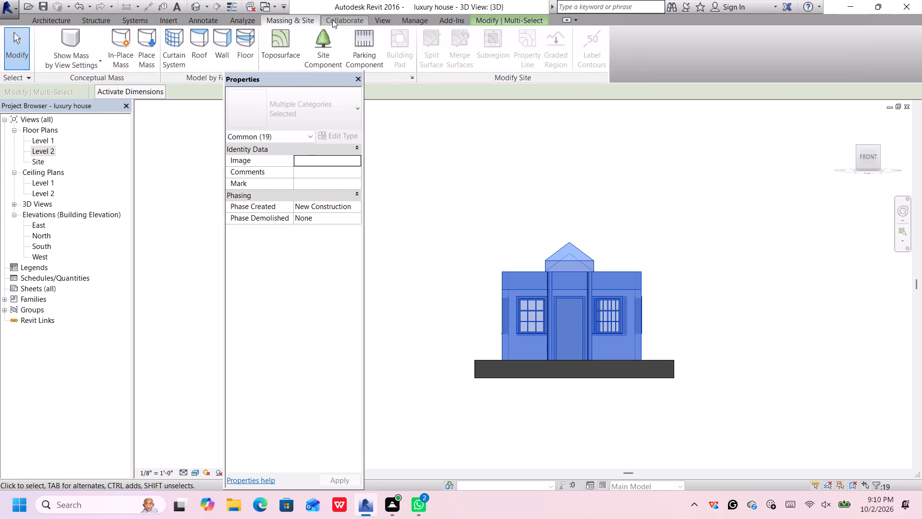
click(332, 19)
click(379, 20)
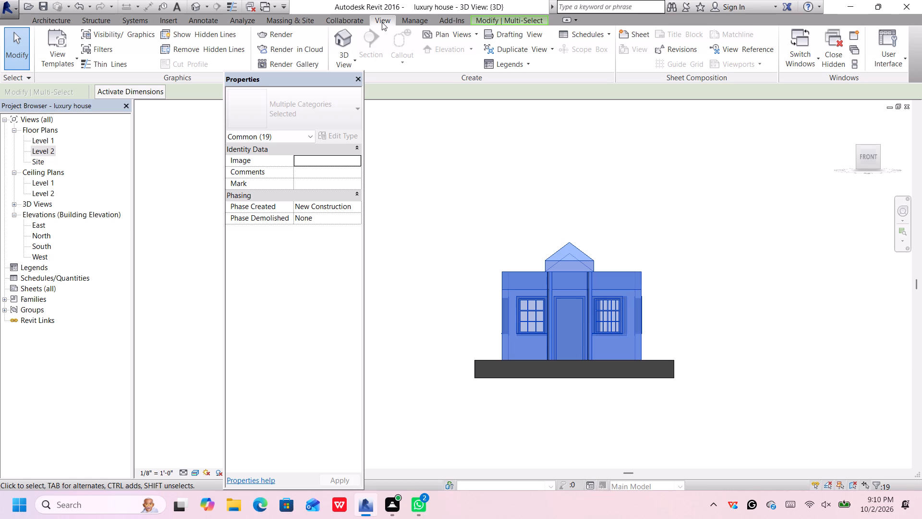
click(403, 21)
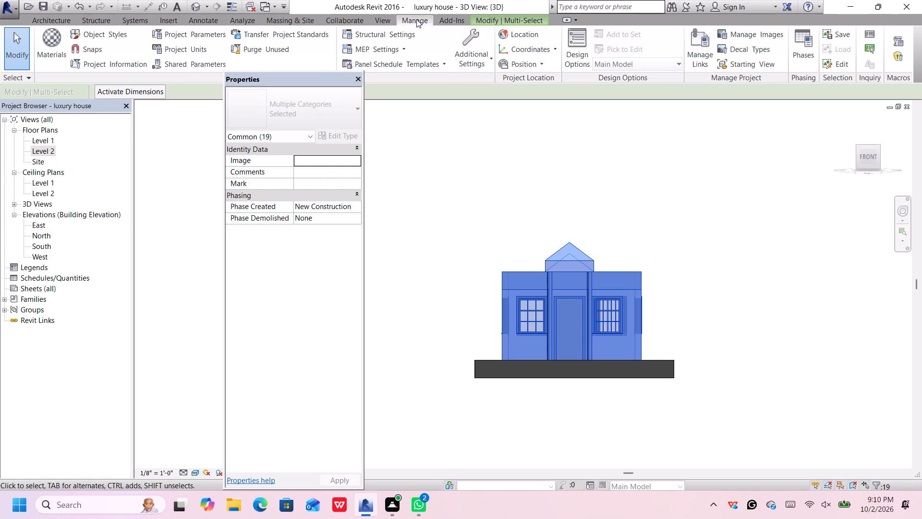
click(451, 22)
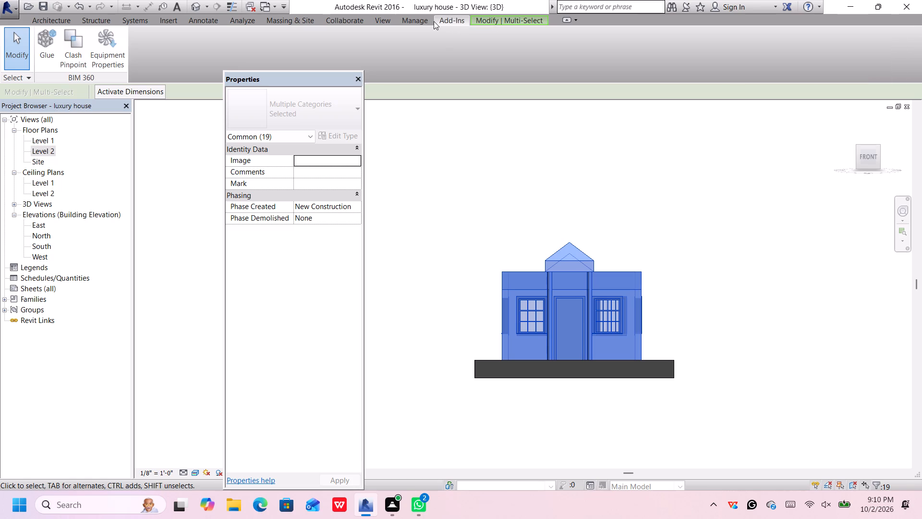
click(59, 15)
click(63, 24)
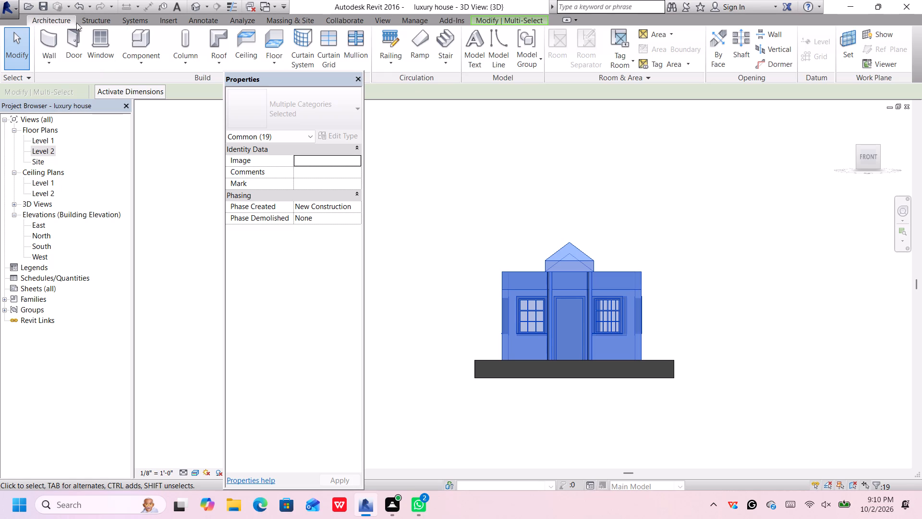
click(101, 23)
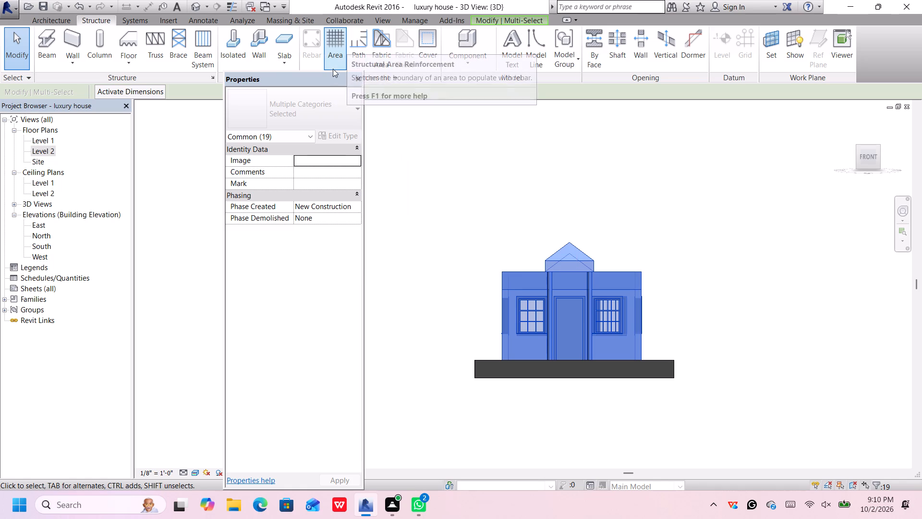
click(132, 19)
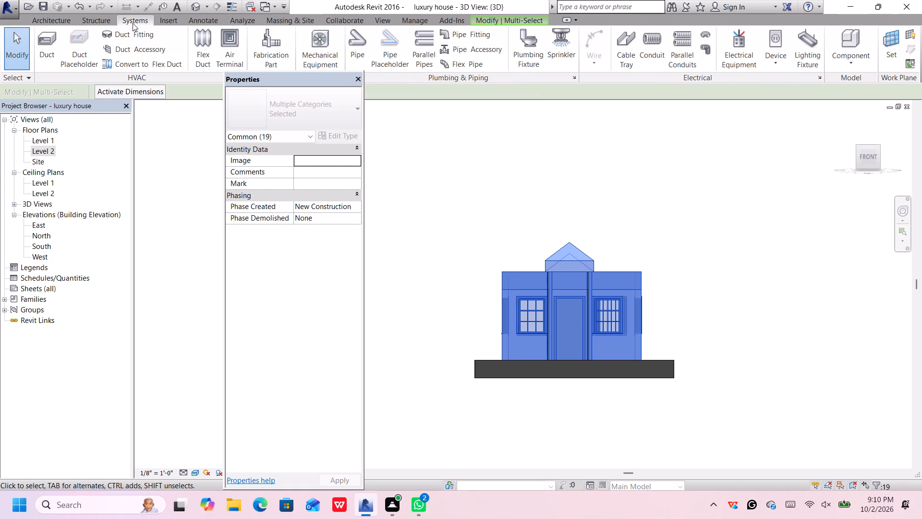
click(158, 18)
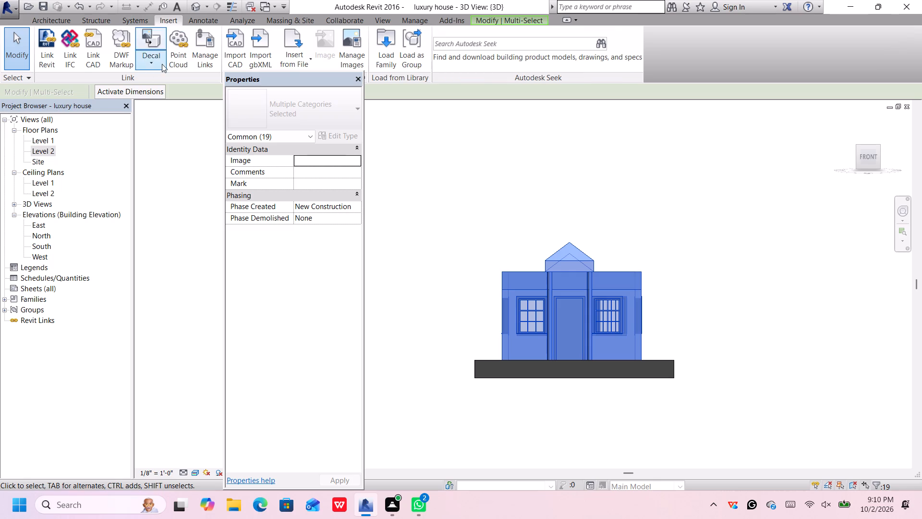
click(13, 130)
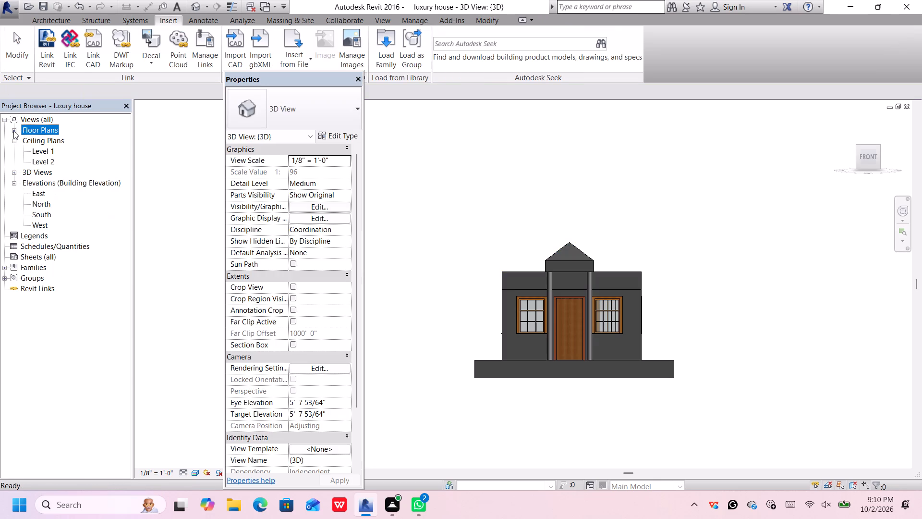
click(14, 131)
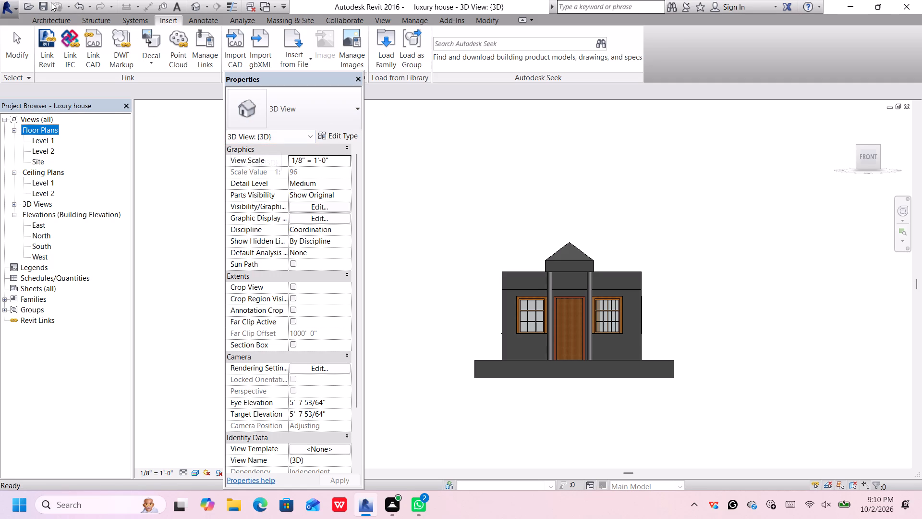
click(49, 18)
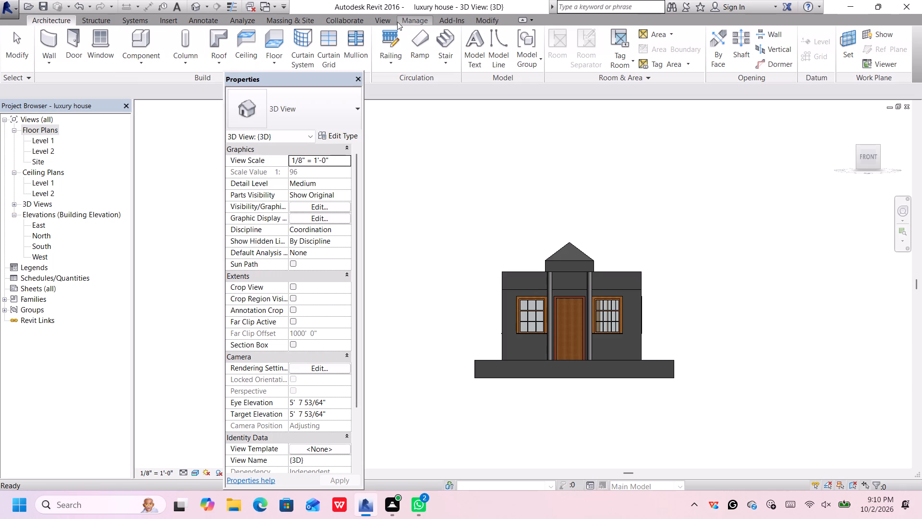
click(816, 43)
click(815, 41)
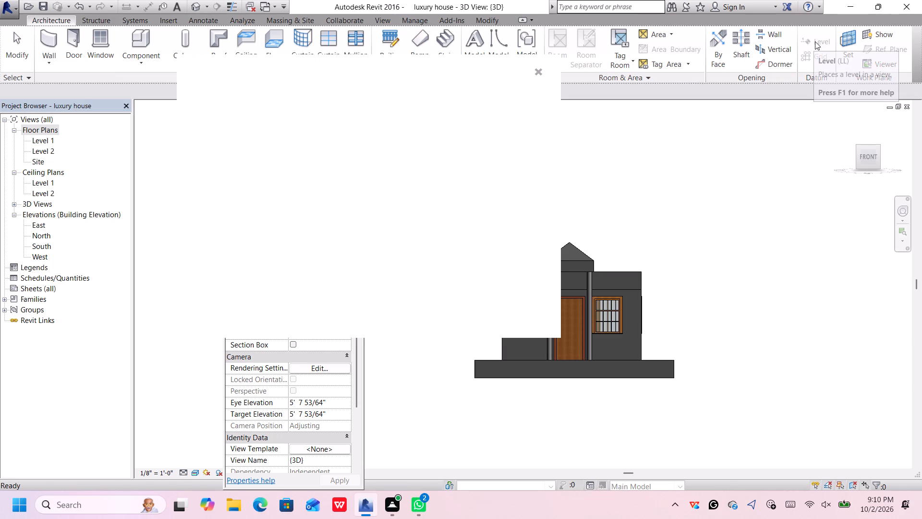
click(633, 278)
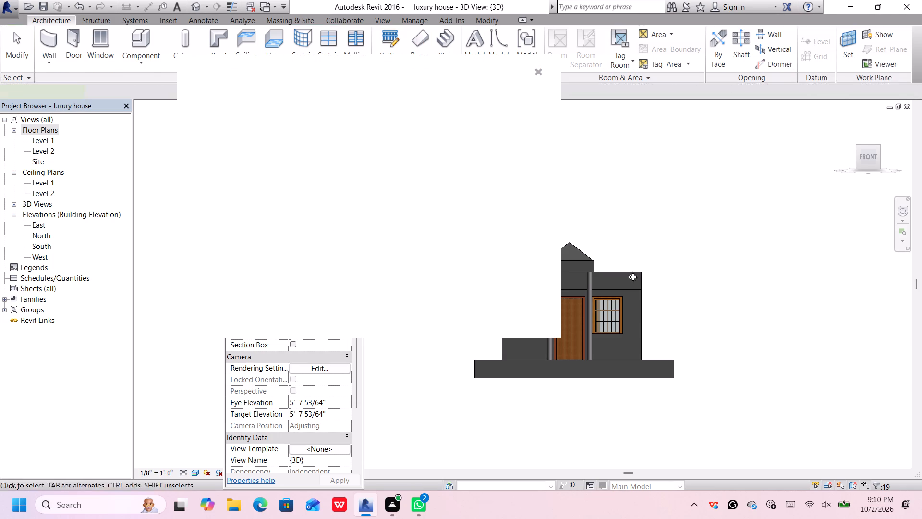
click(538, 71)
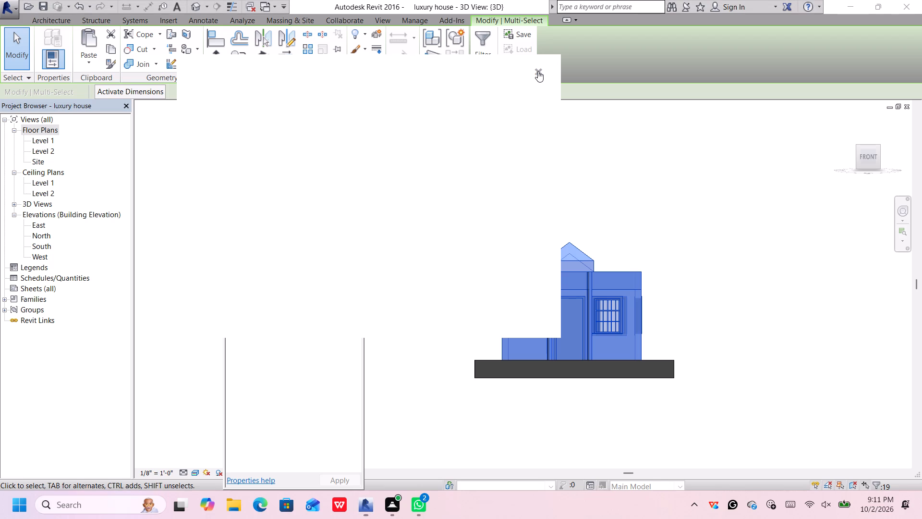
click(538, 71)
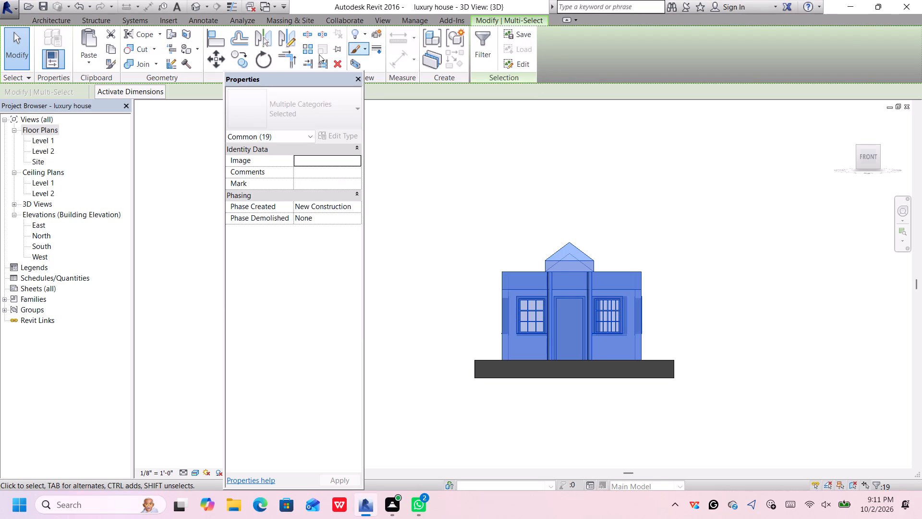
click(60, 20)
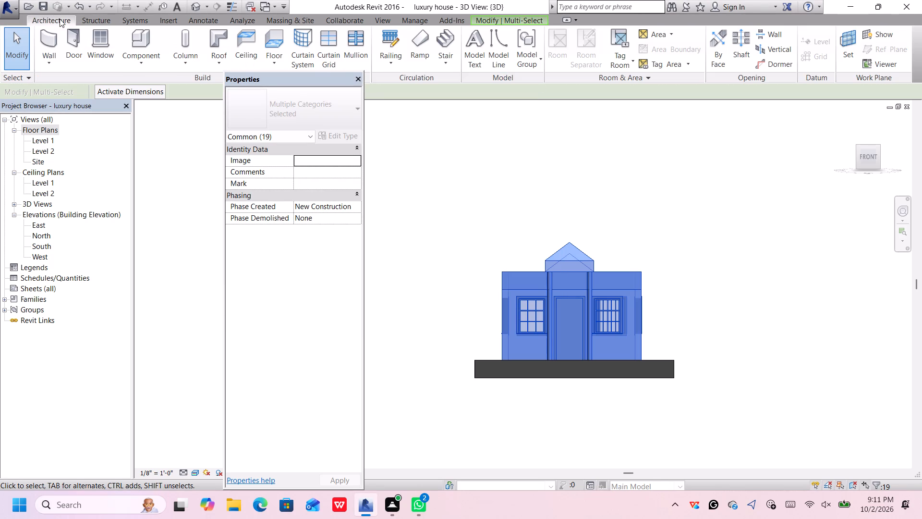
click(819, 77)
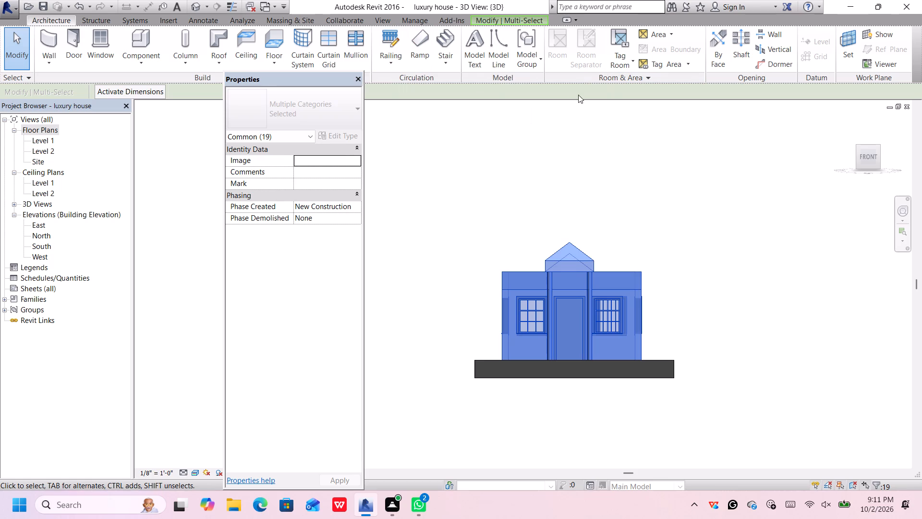
Paste the copied house as an upper storey, with its wall bases resting on top of the Level 2 slab.
scroll(642, 275, up, 2)
middle_drag(644, 261, 644, 264)
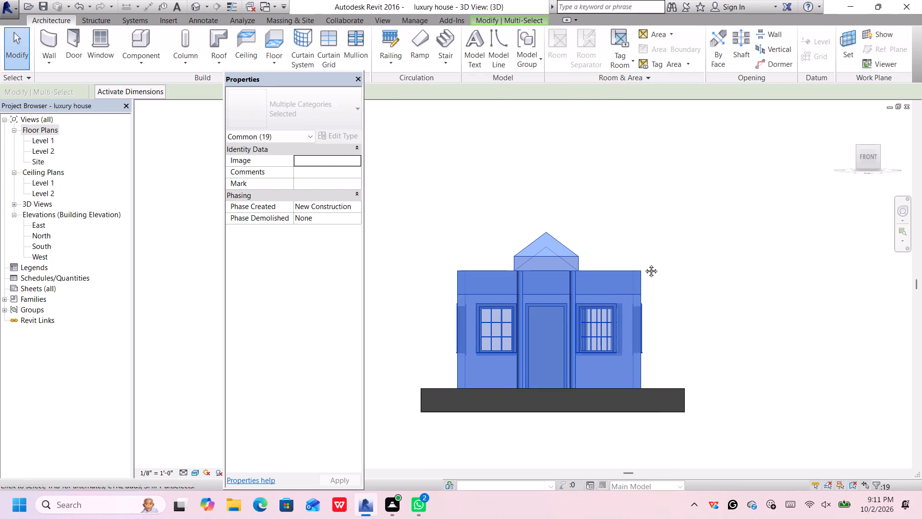
middle_drag(644, 264, 648, 279)
middle_click(649, 280)
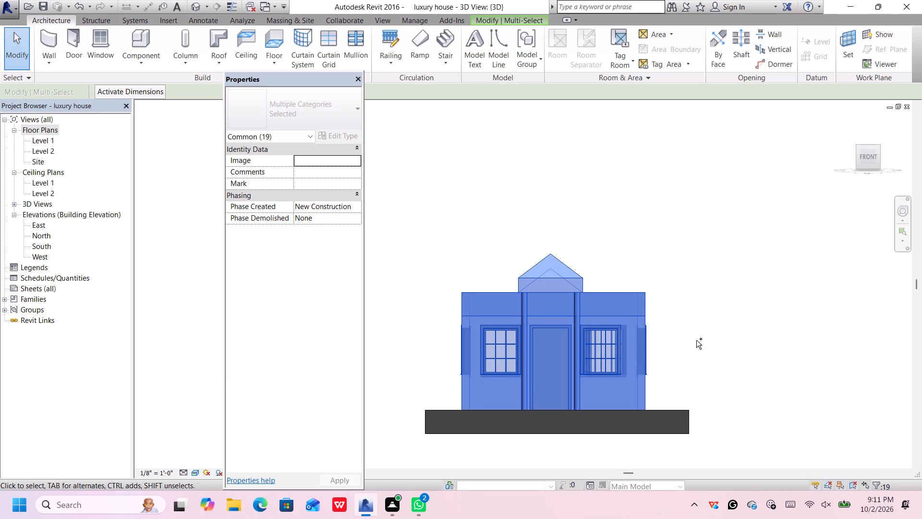
key(ctrl+v)
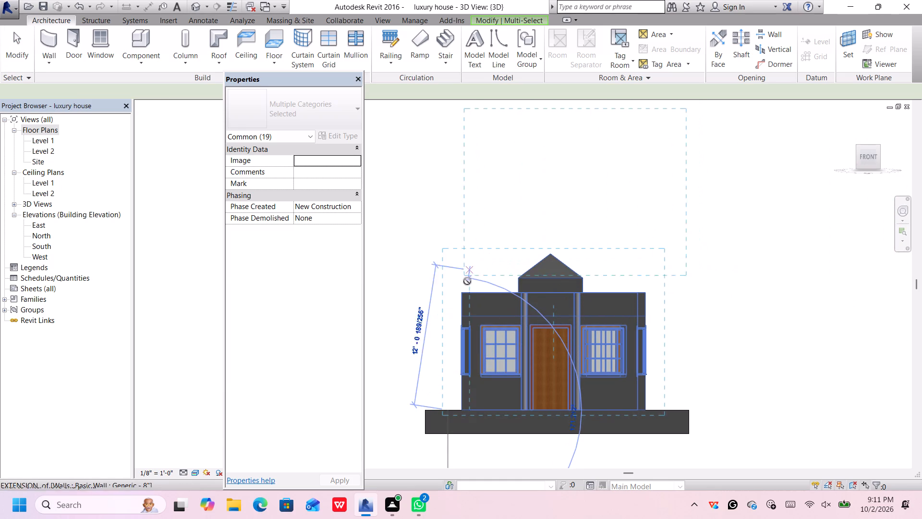
click(466, 293)
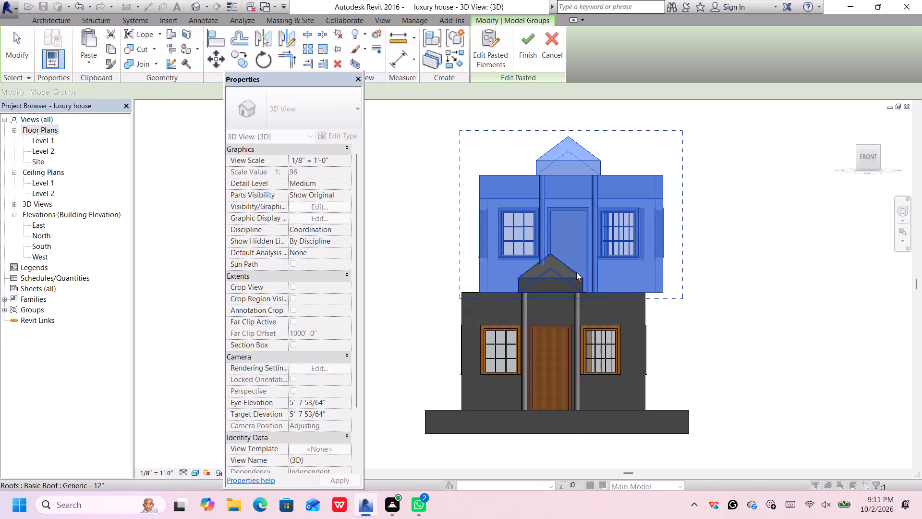
scroll(473, 268, up, 3)
click(490, 278)
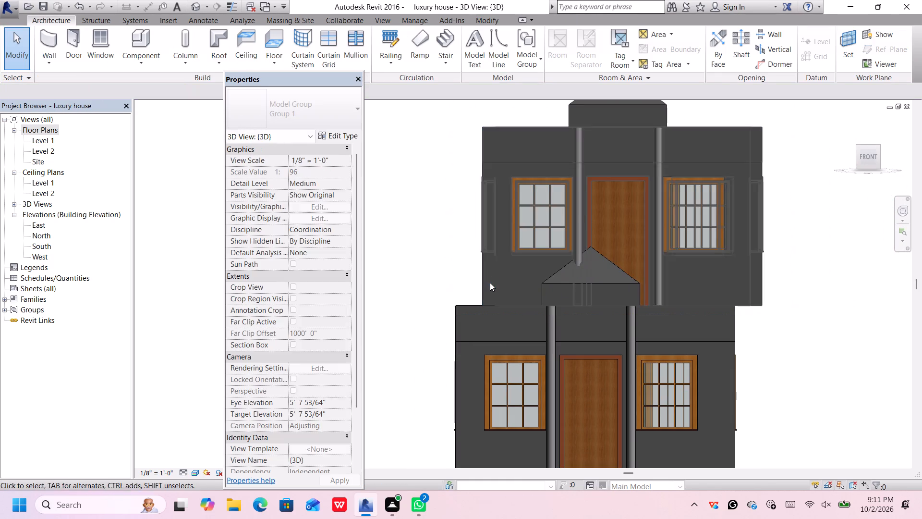
Undo the paste of the upper-storey copy that sits offset sideways from the ground-floor walls.
scroll(486, 289, up, 2)
click(490, 285)
click(483, 290)
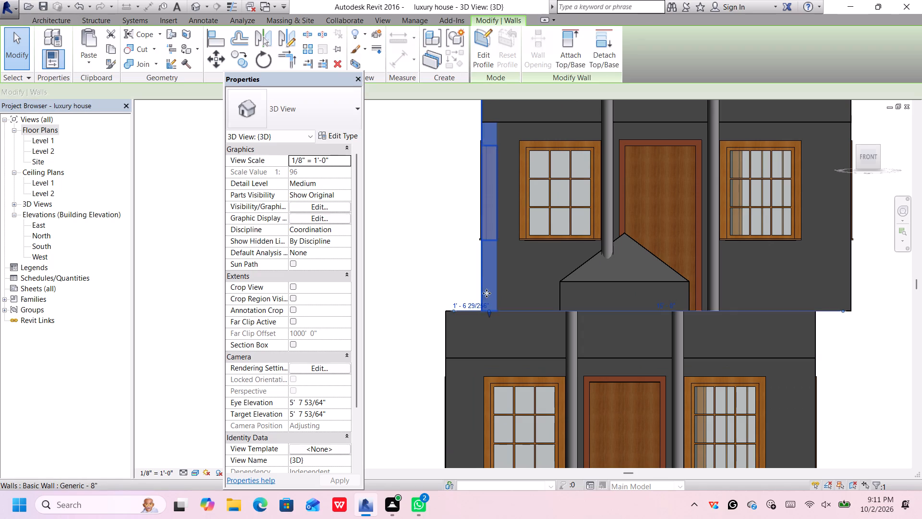
scroll(490, 291, down, 5)
drag(711, 163, 682, 180)
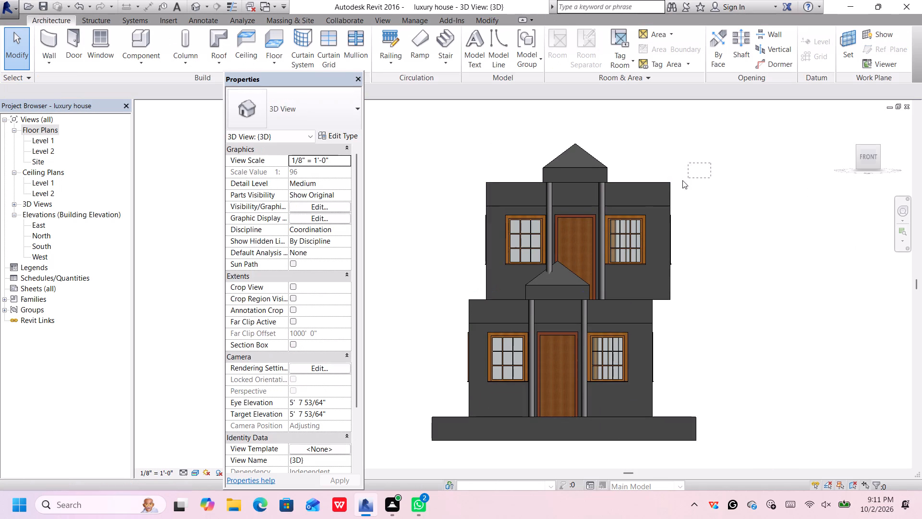
drag(682, 180, 426, 236)
scroll(482, 275, up, 1)
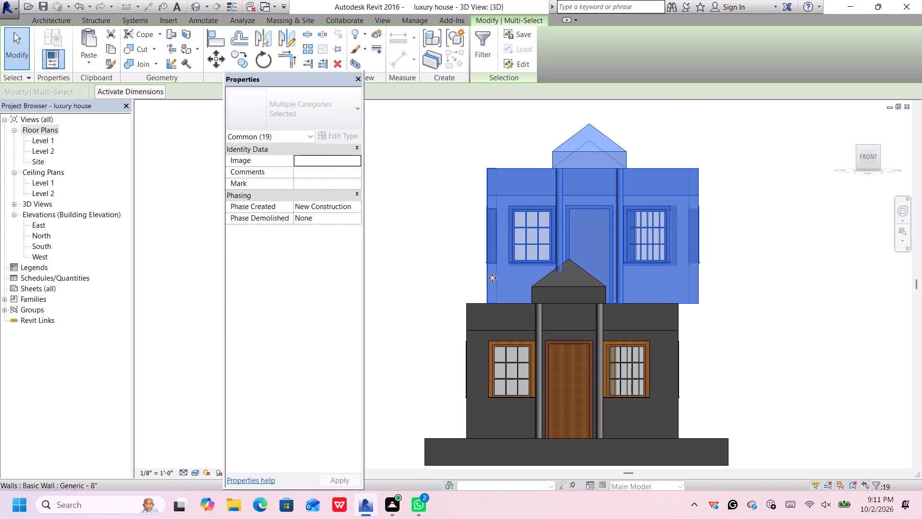
right_click(498, 278)
click(492, 281)
click(486, 298)
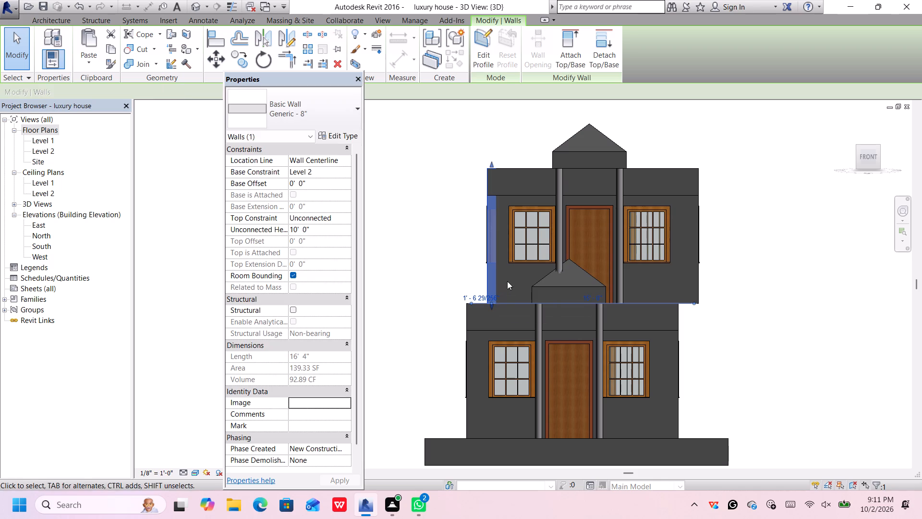
scroll(513, 257, down, 3)
key(ctrl+z)
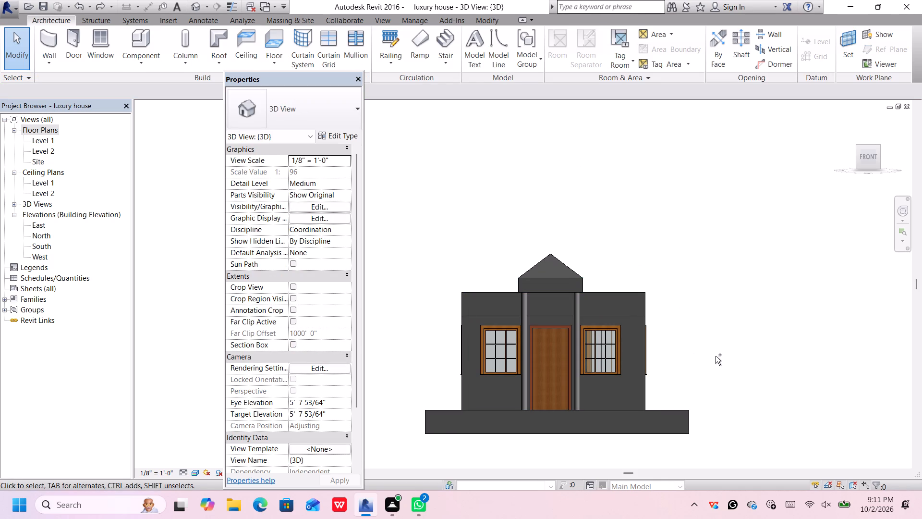
Paste the copied house again, placing its base on the top edge of the Level 2 slab.
key(ctrl+v)
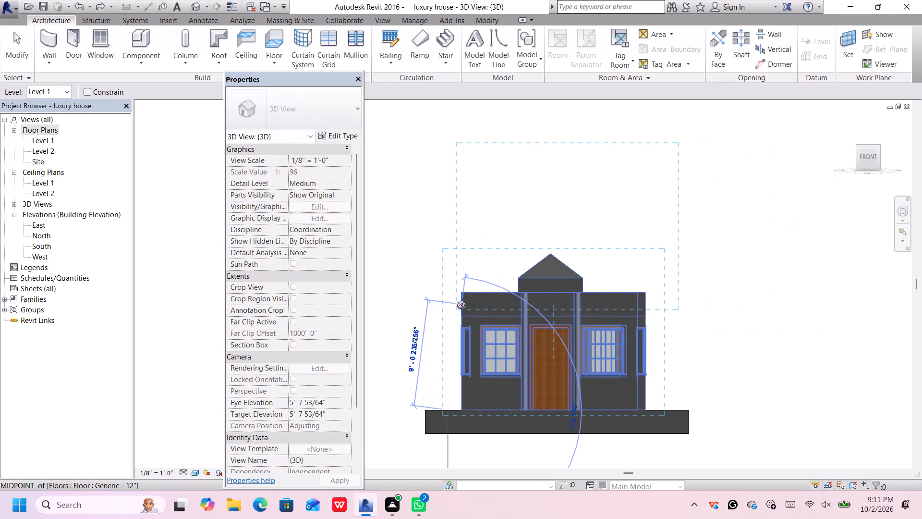
scroll(461, 294, up, 7)
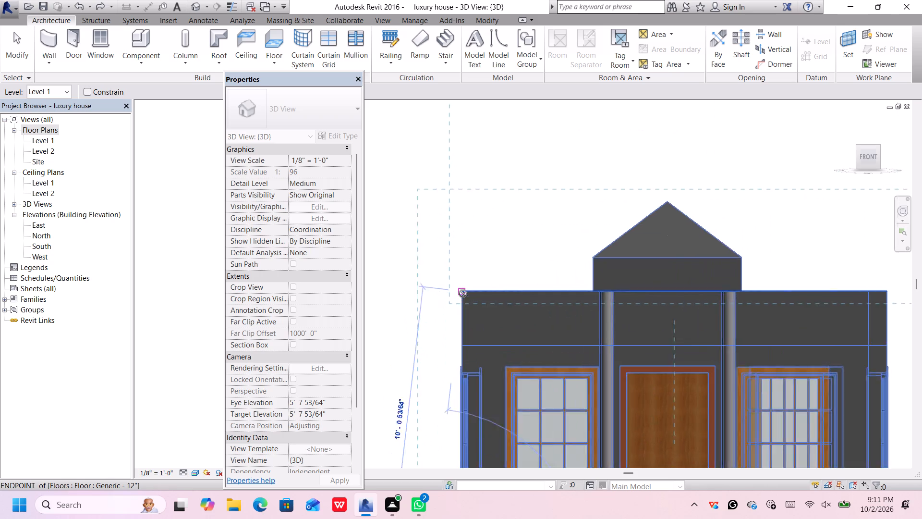
scroll(463, 294, up, 8)
click(461, 287)
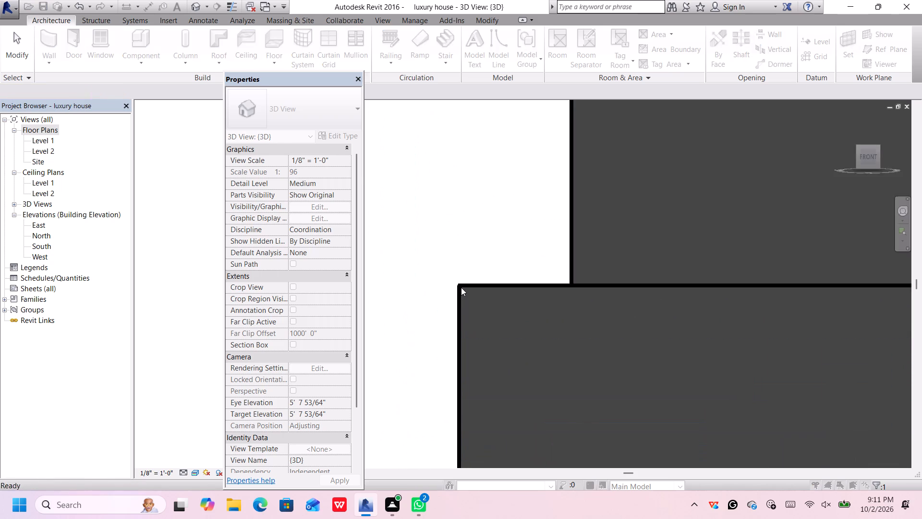
Nudge the pasted storey sideways until its left wall edge lines up with the ground floor's, and finish the paste.
scroll(463, 288, down, 6)
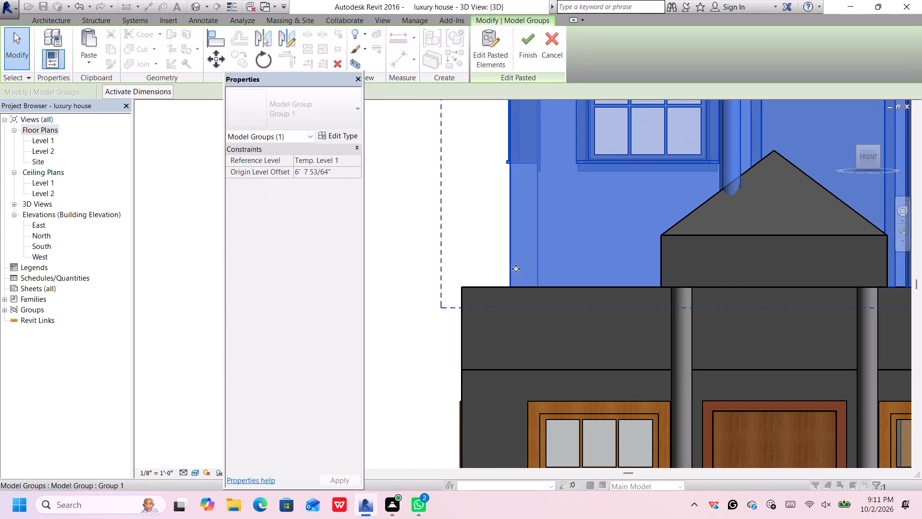
scroll(520, 270, down, 1)
key(Left)
key(Left)
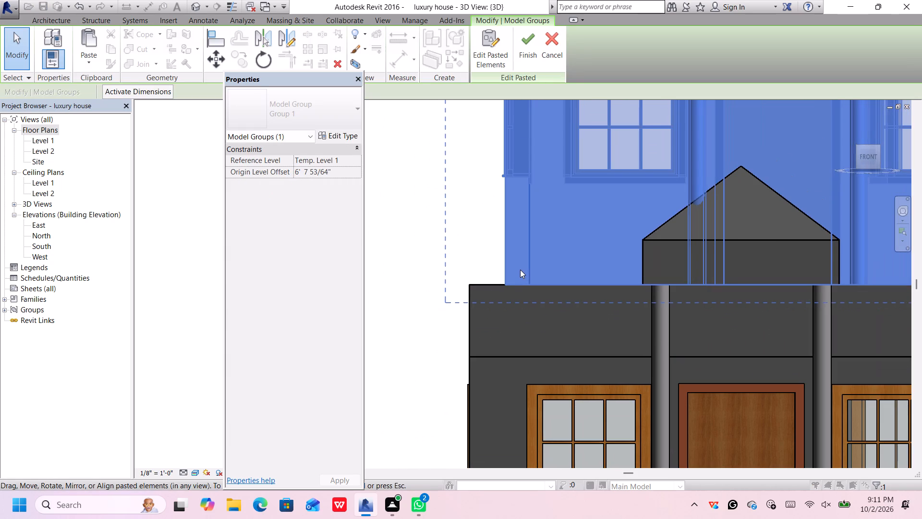
key(Left)
key(Left)
key(Left)
key(Left)
key(Left)
key(Left)
key(Left)
key(Left)
key(Left)
key(Left)
key(Left)
key(Left)
key(Left)
key(Left)
key(Left)
key(Left)
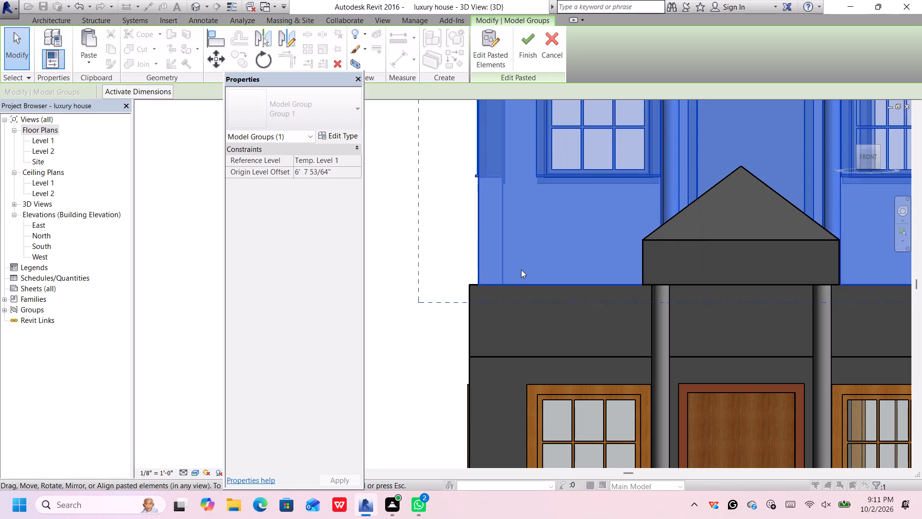
key(Left)
key(Left)
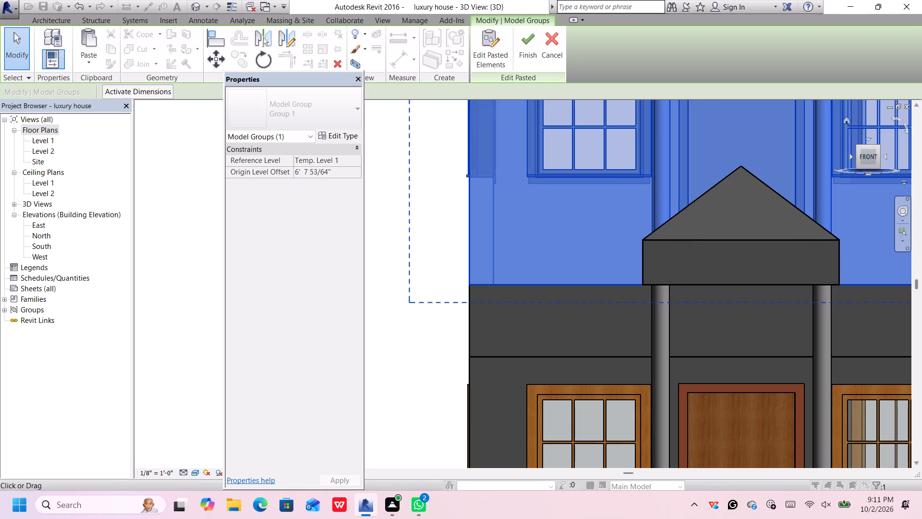
click(859, 147)
scroll(802, 277, down, 3)
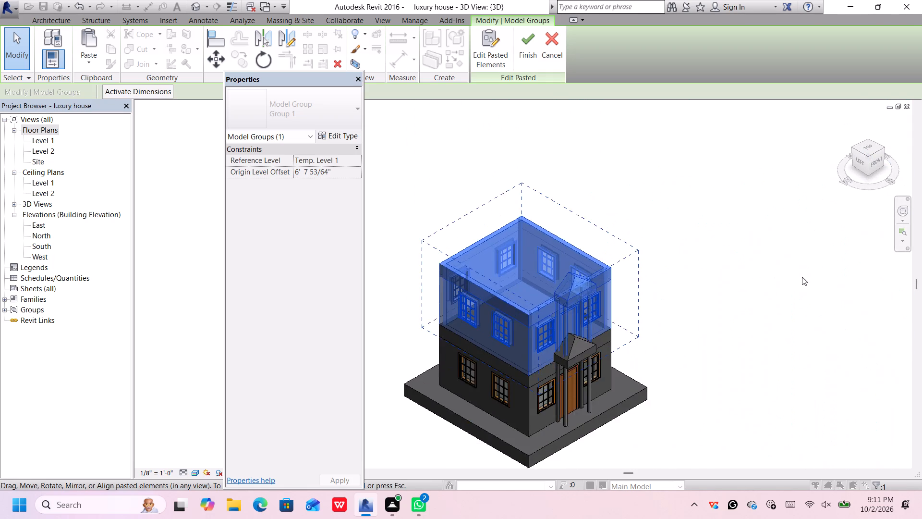
scroll(671, 300, up, 2)
scroll(671, 298, down, 3)
scroll(672, 297, up, 1)
middle_drag(672, 298, 698, 315)
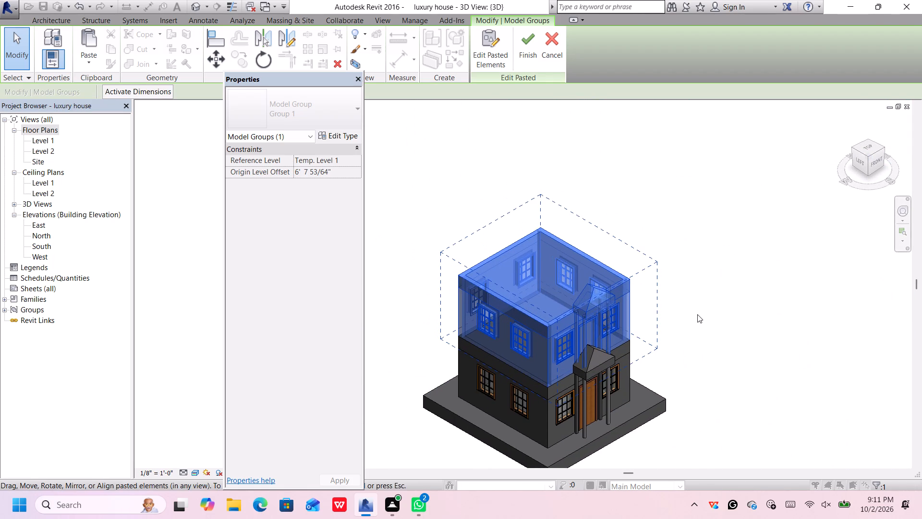
key(Escape)
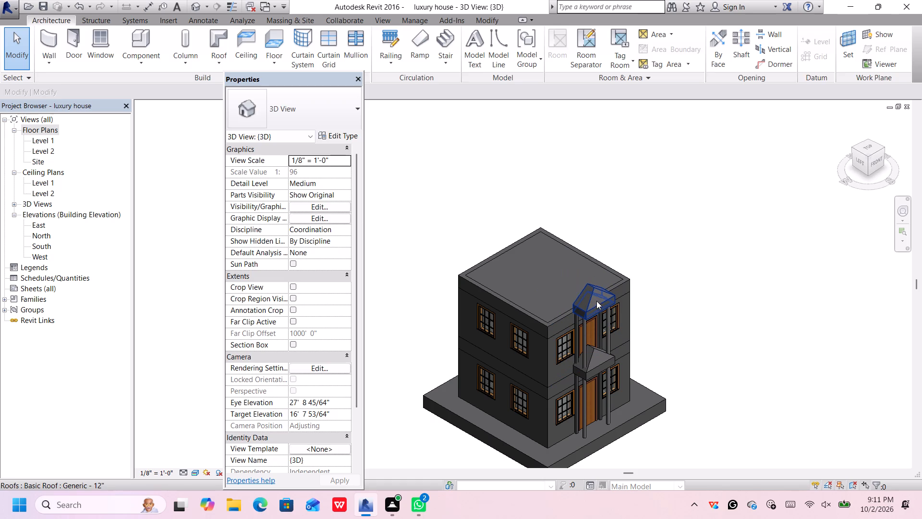
Delete the upper storey's copied porch, meaning its small pitched roof and the four round columns.
click(596, 301)
key(Delete)
scroll(590, 318, up, 5)
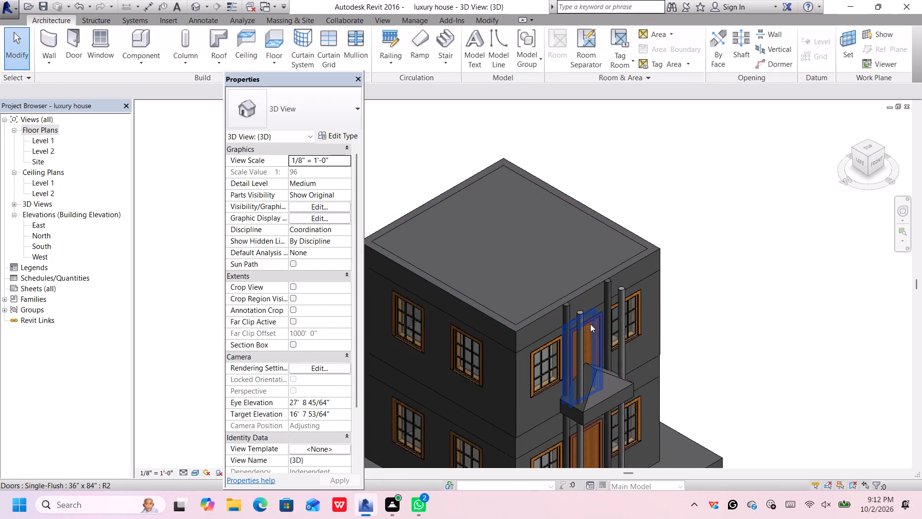
click(578, 353)
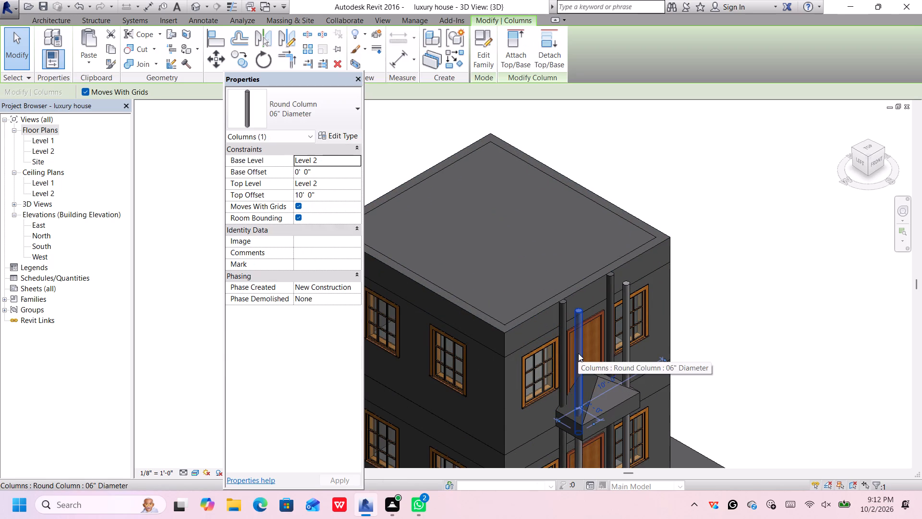
click(562, 355)
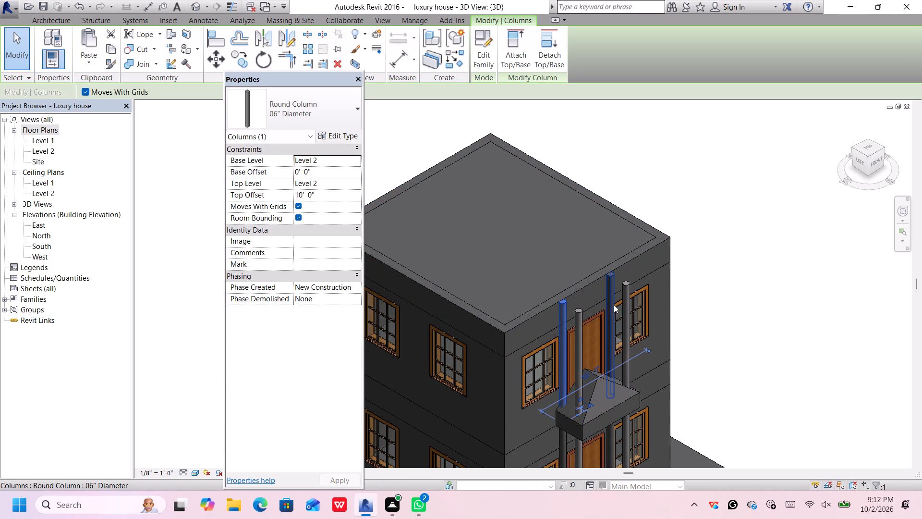
key(Delete)
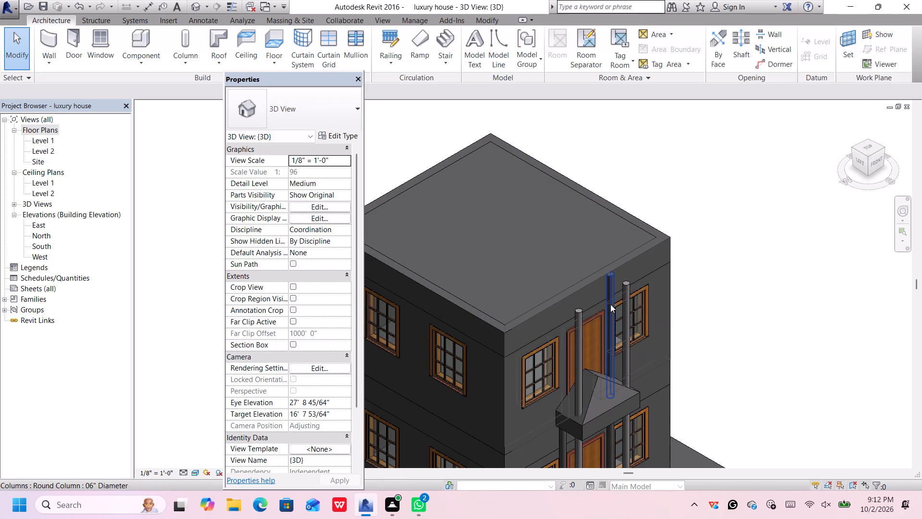
click(610, 304)
key(Delete)
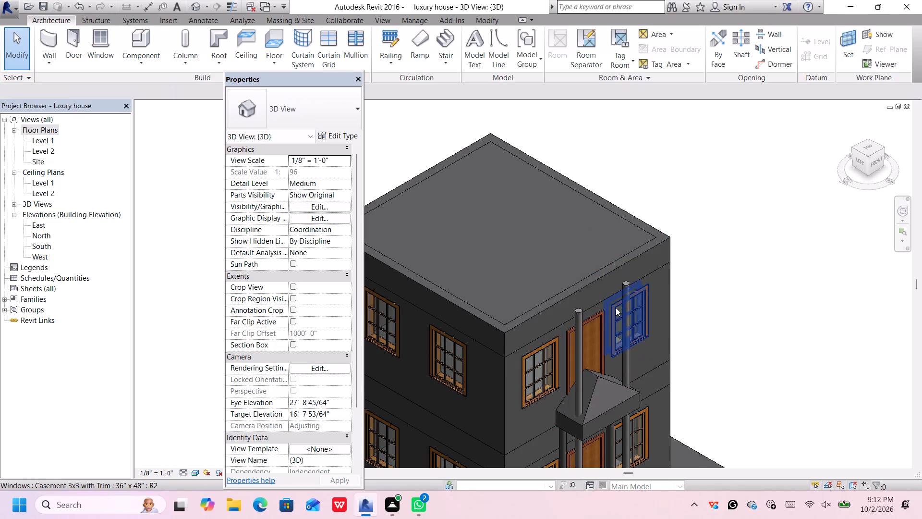
scroll(616, 308, up, 2)
click(630, 287)
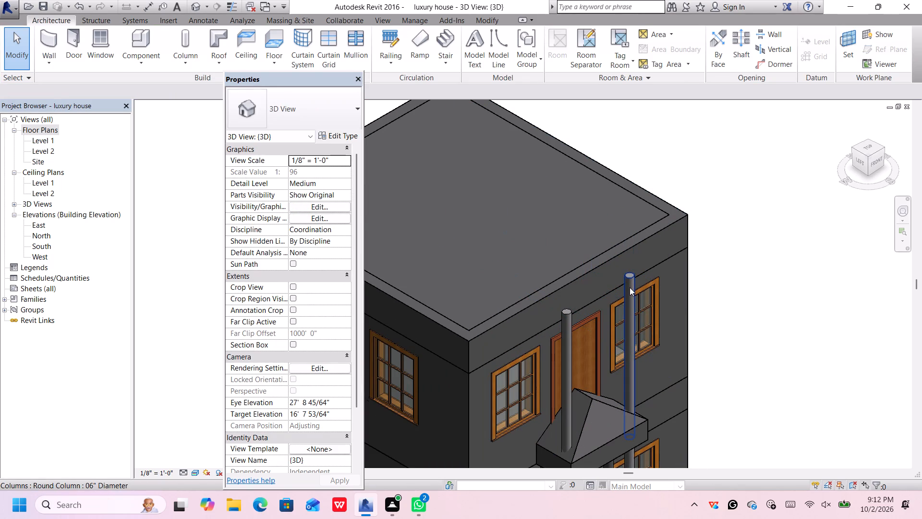
key(Delete)
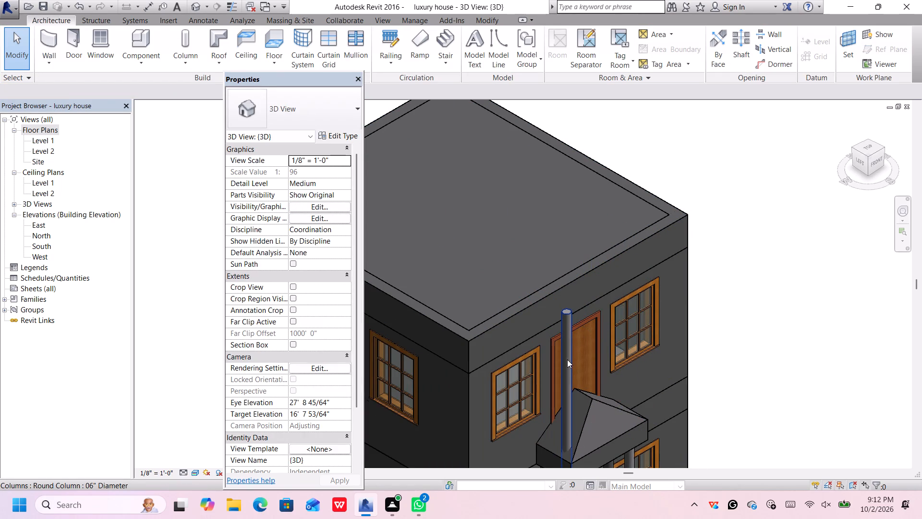
click(566, 359)
key(Delete)
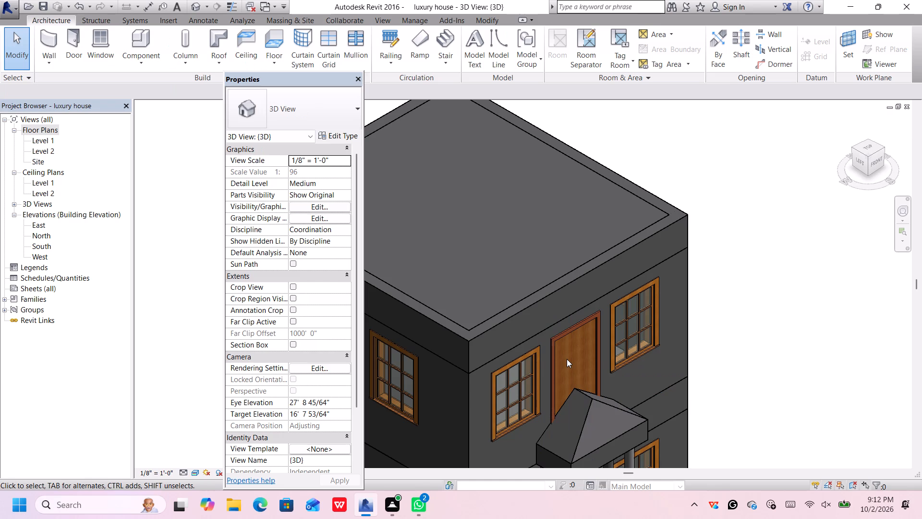
Delete the upper storey's front door.
click(563, 334)
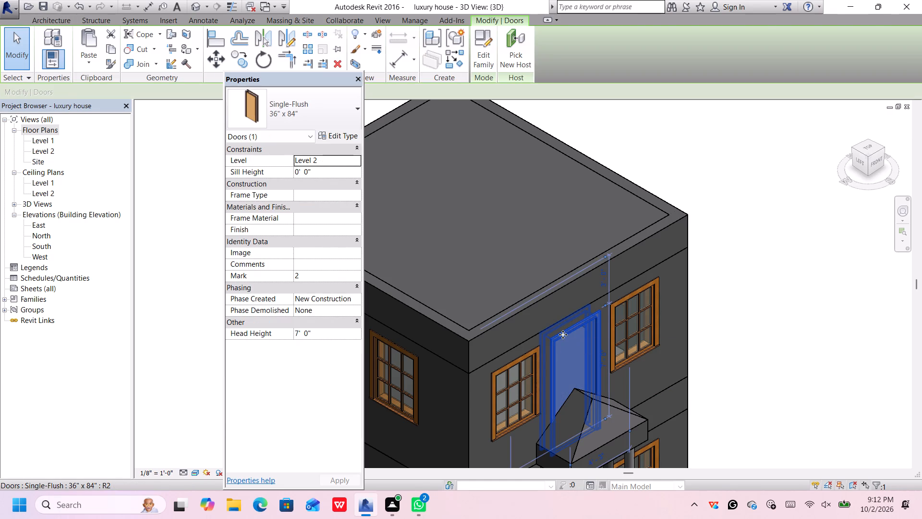
key(Delete)
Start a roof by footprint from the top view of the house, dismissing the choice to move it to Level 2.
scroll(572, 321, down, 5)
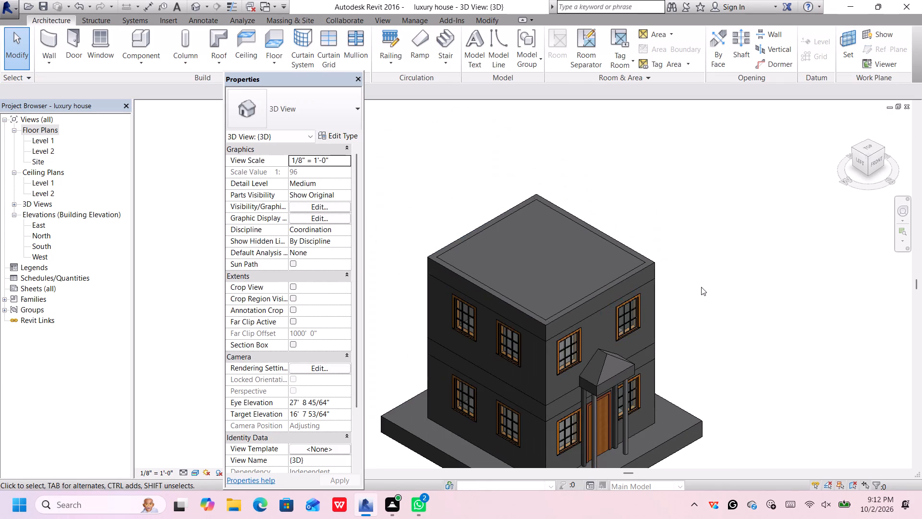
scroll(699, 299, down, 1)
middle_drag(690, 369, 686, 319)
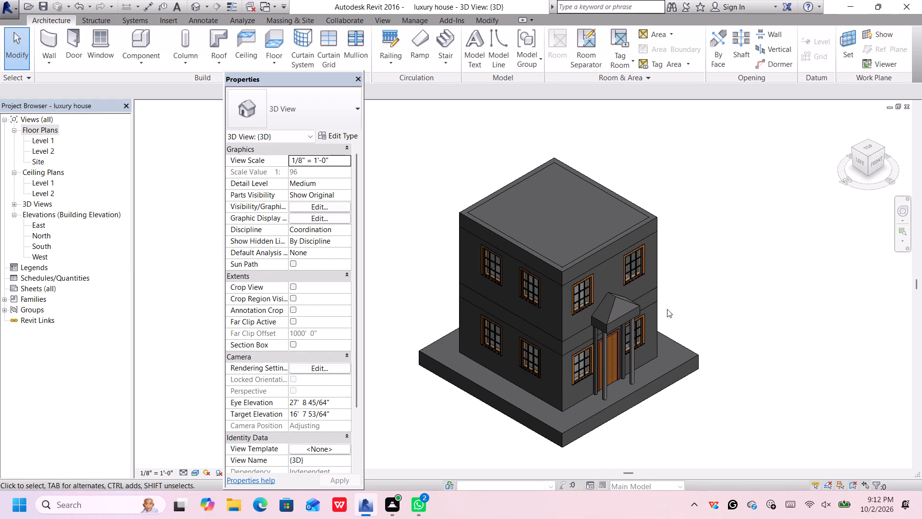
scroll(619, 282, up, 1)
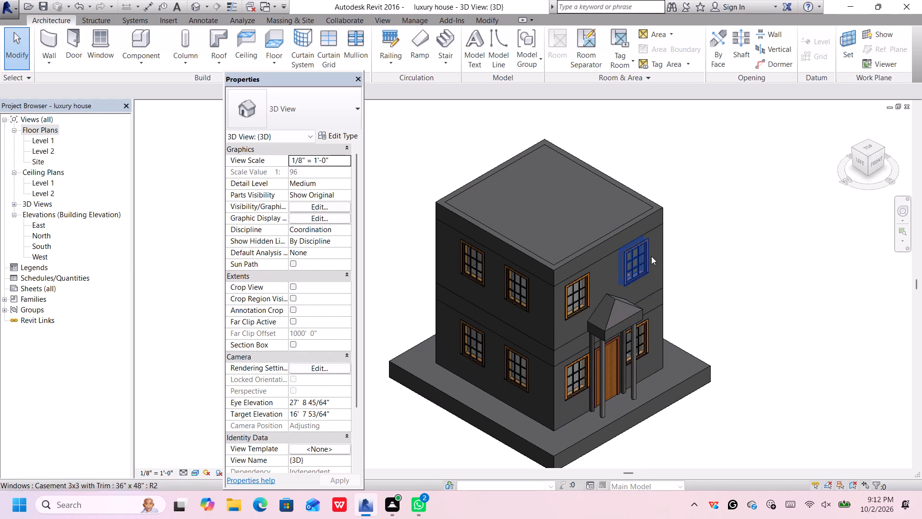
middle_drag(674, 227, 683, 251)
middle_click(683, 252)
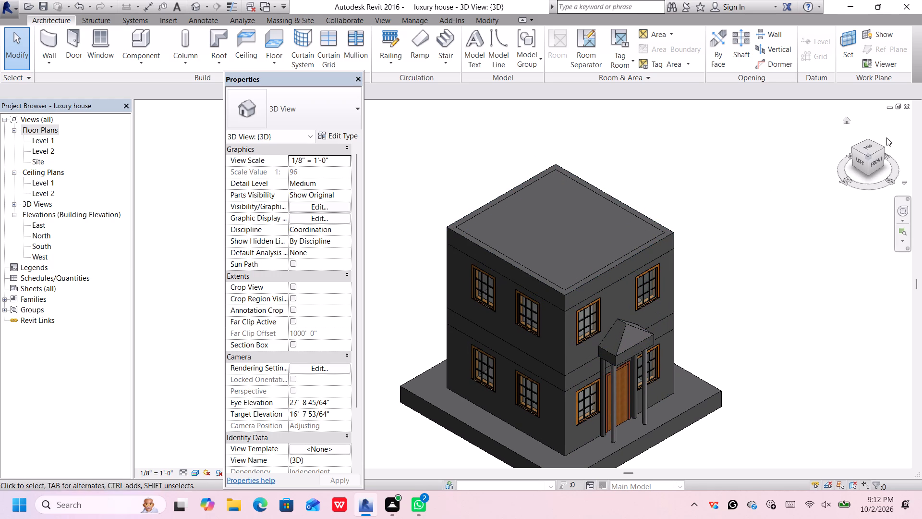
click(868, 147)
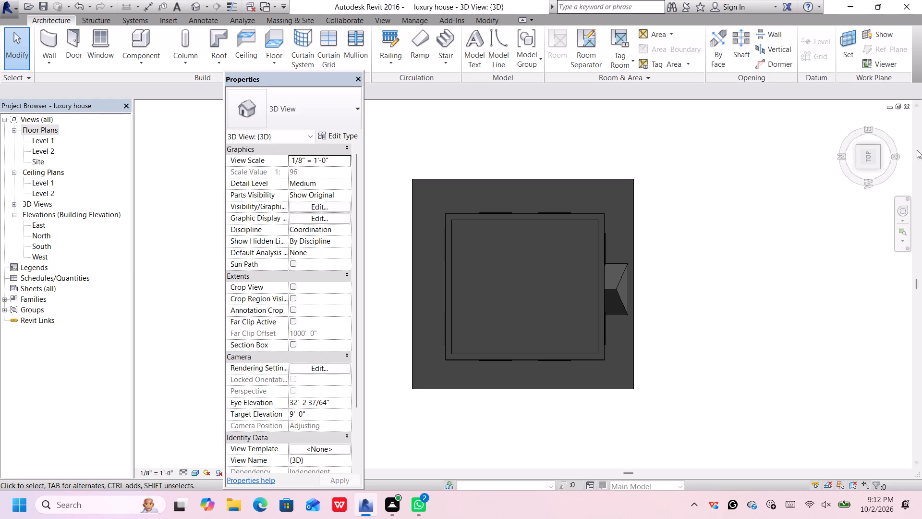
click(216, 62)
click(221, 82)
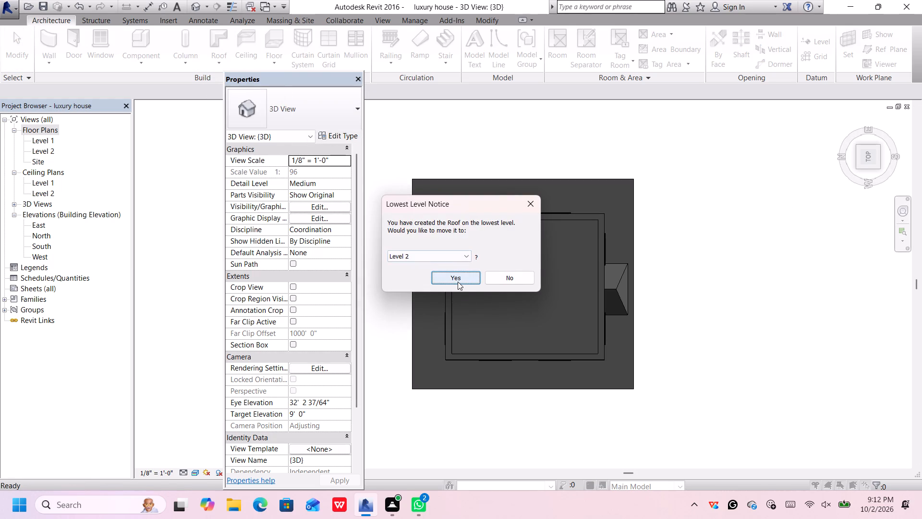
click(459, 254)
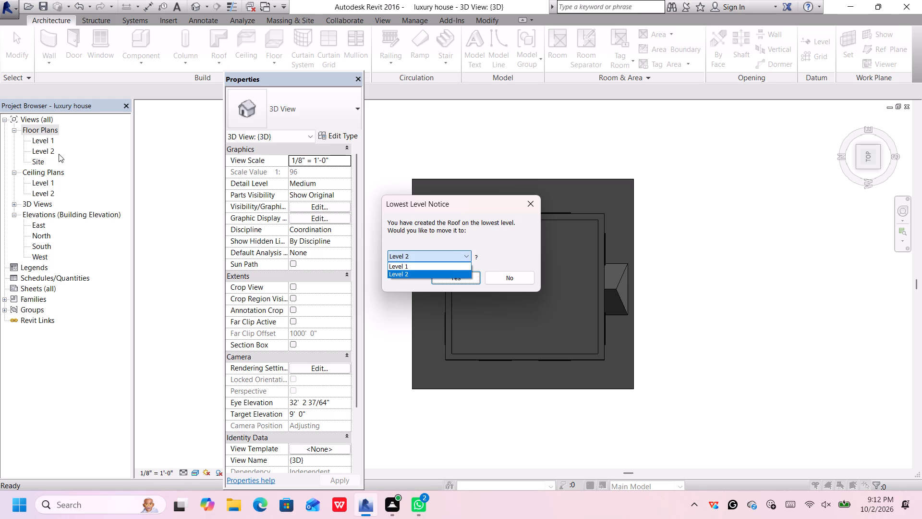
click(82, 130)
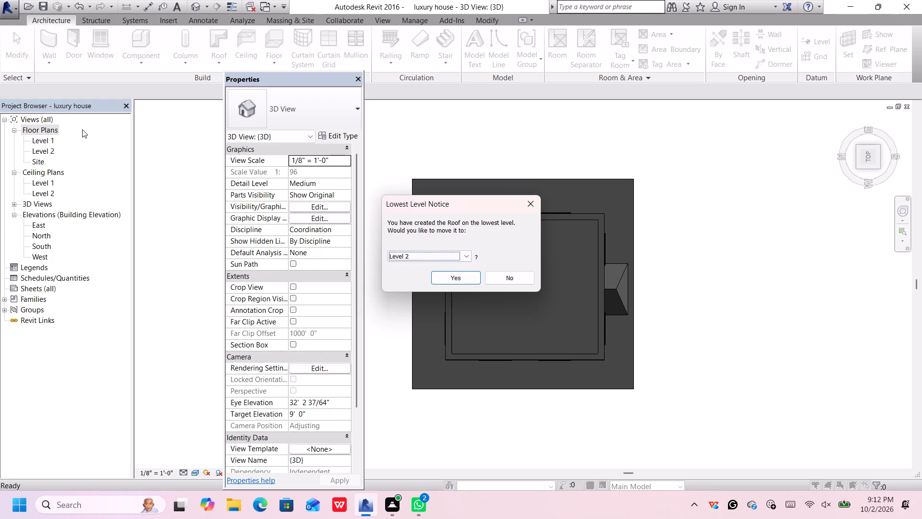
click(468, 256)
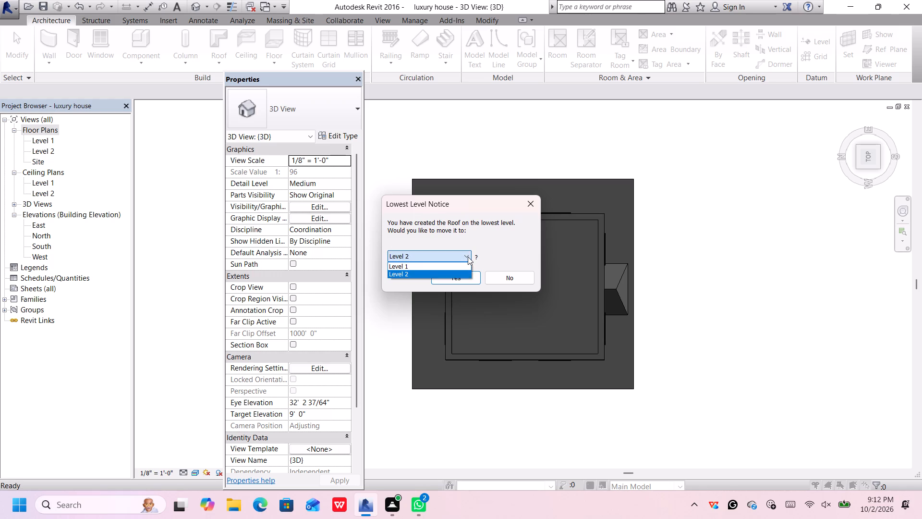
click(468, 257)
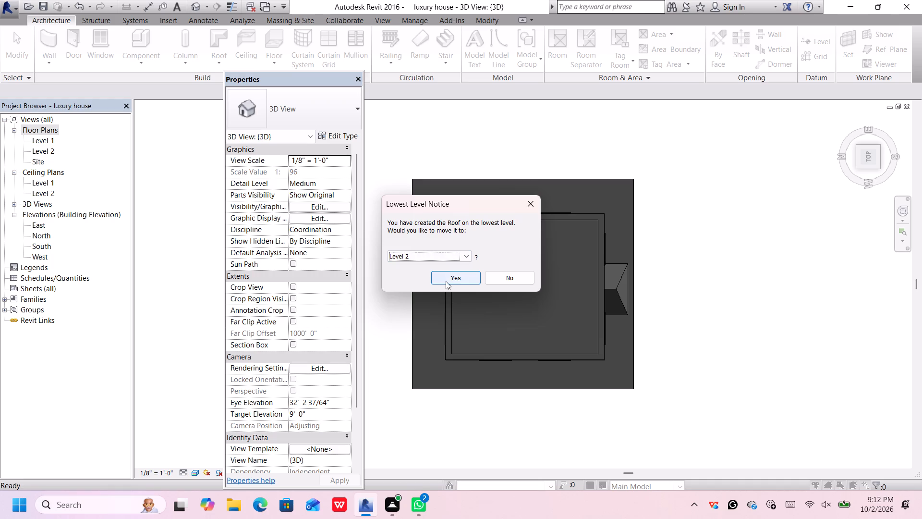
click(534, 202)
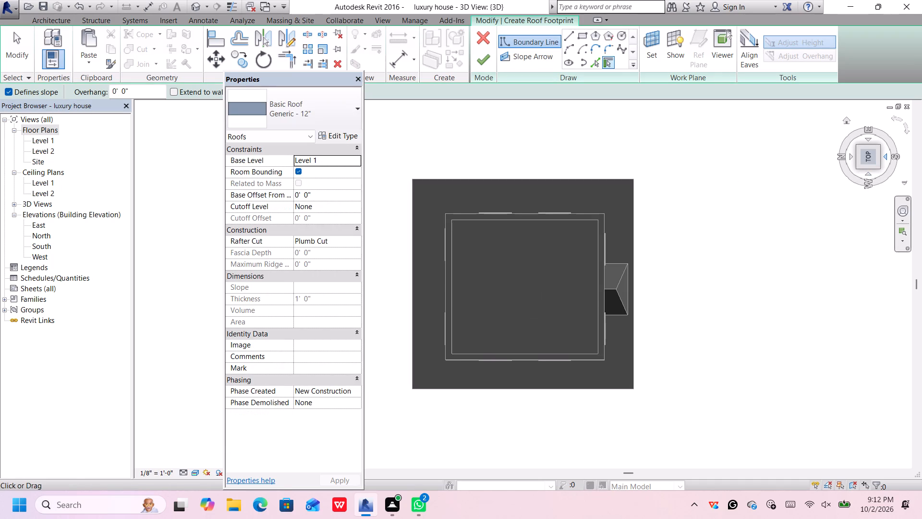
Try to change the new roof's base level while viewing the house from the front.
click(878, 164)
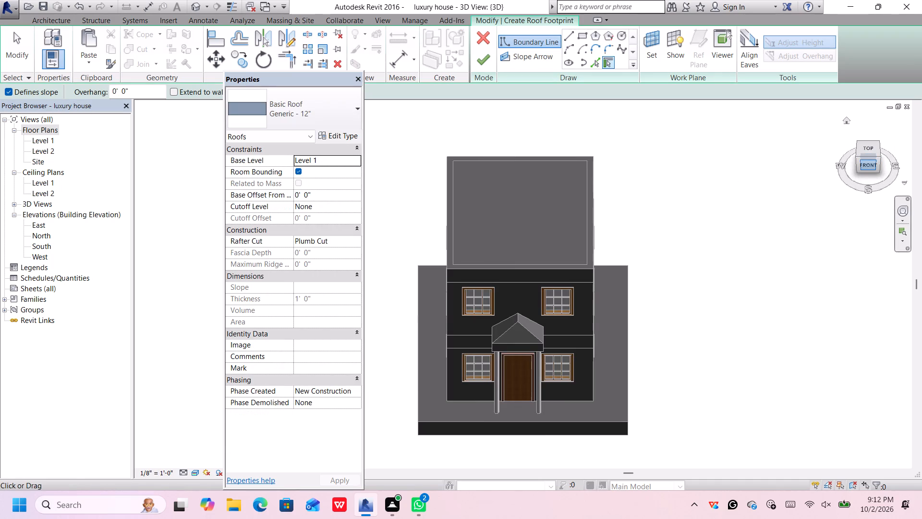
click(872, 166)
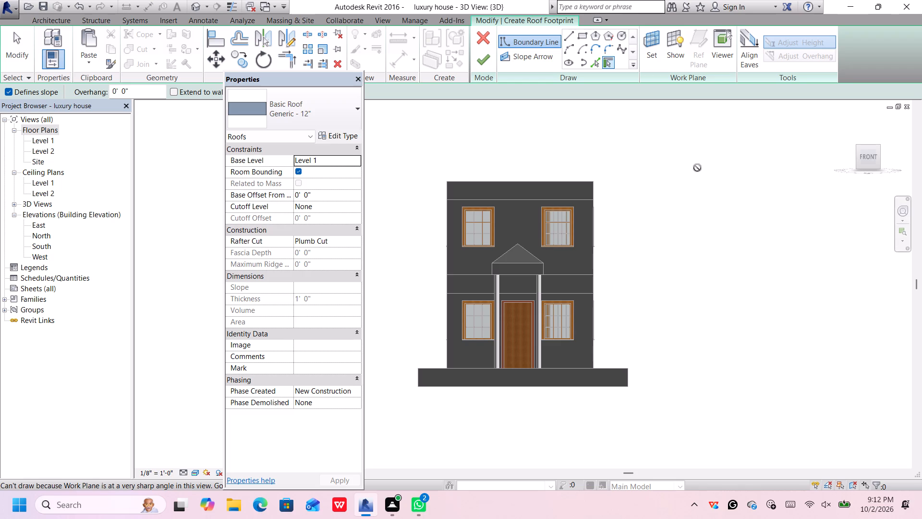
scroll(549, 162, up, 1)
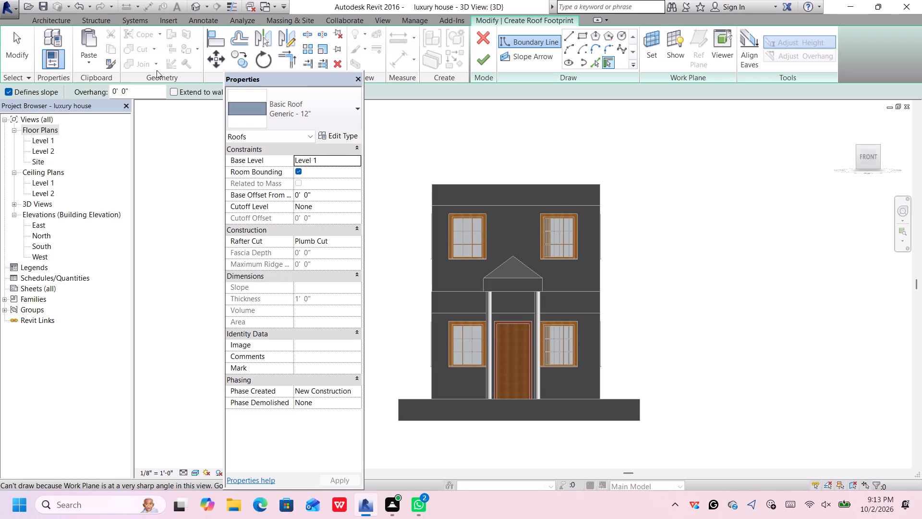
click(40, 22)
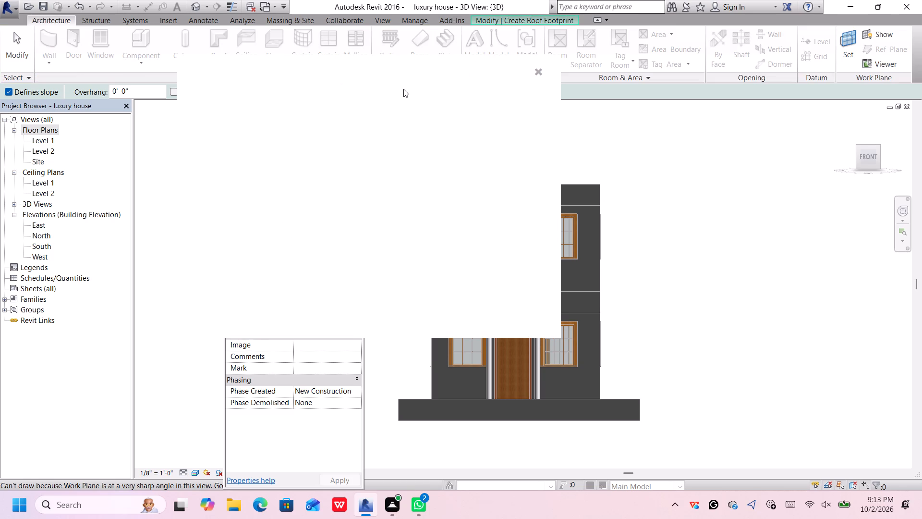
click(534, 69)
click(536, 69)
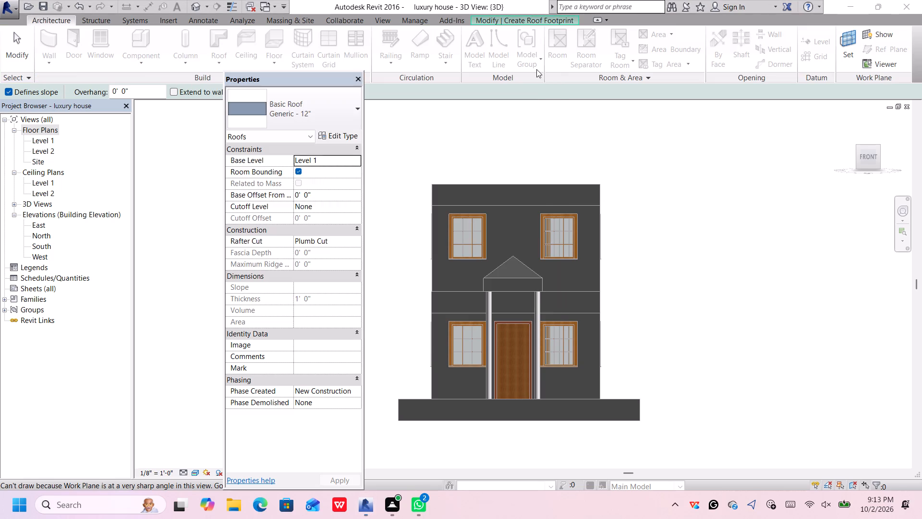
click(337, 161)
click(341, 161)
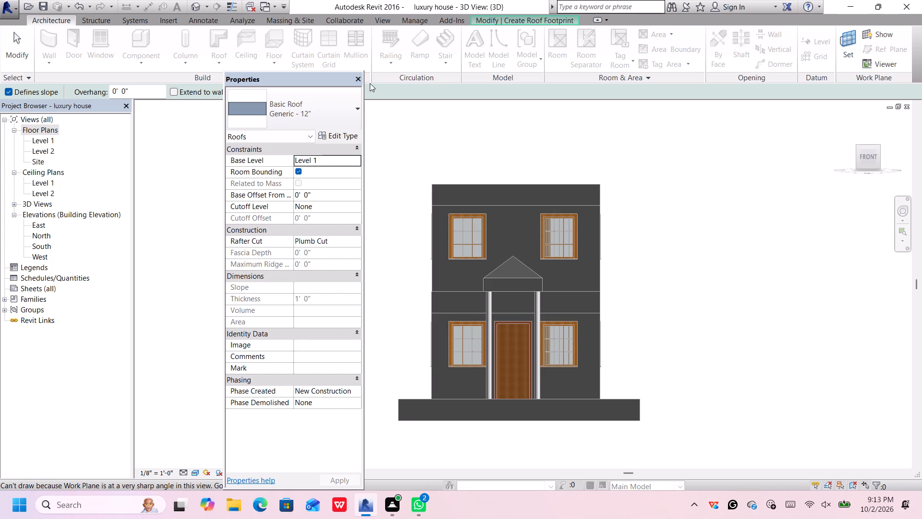
Close the floating Properties palette to free the drawing area.
click(358, 78)
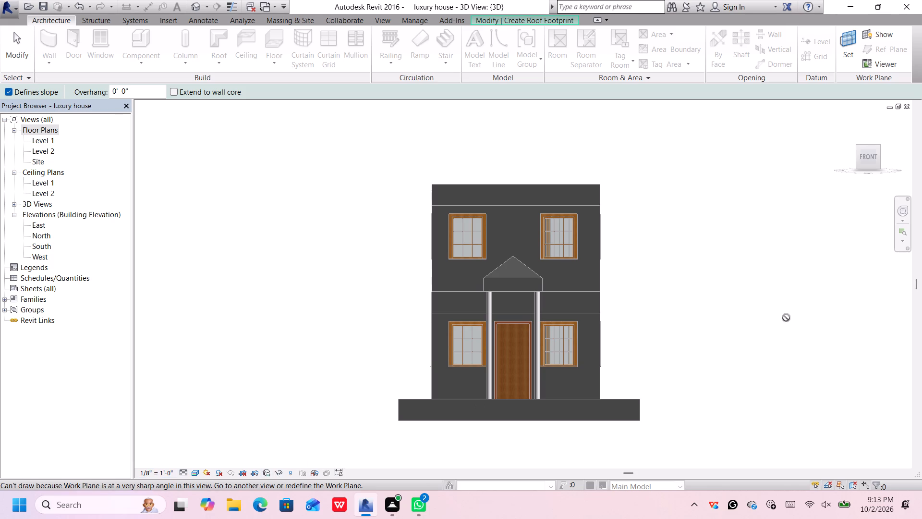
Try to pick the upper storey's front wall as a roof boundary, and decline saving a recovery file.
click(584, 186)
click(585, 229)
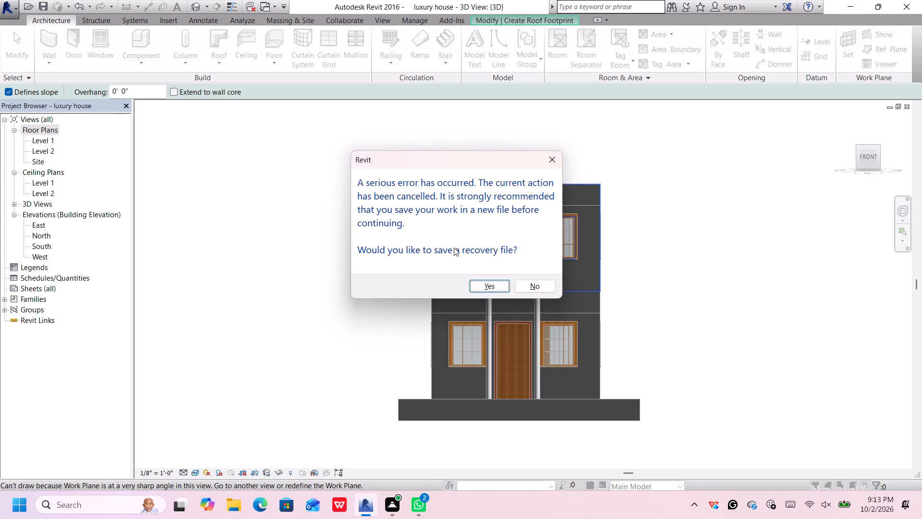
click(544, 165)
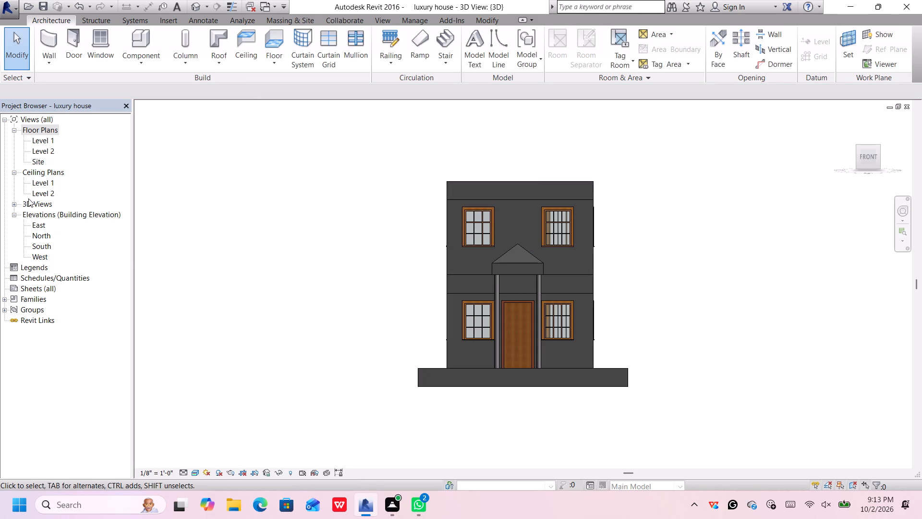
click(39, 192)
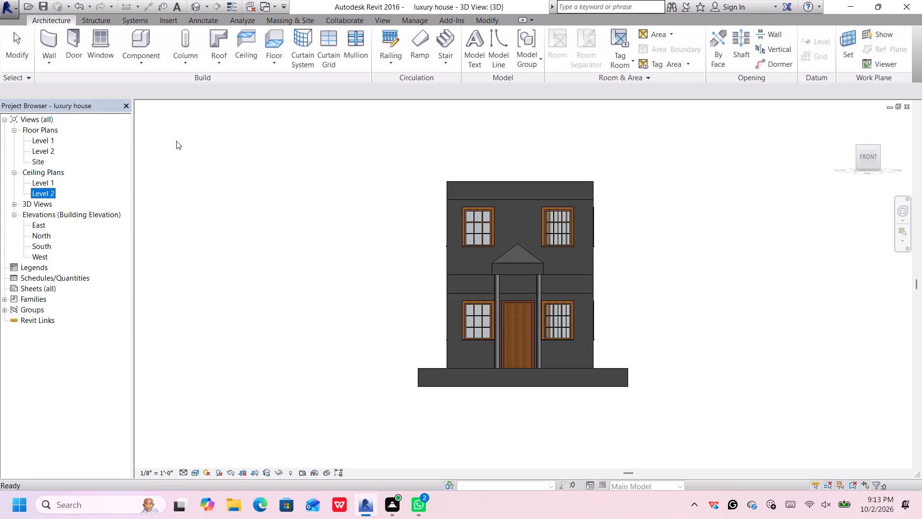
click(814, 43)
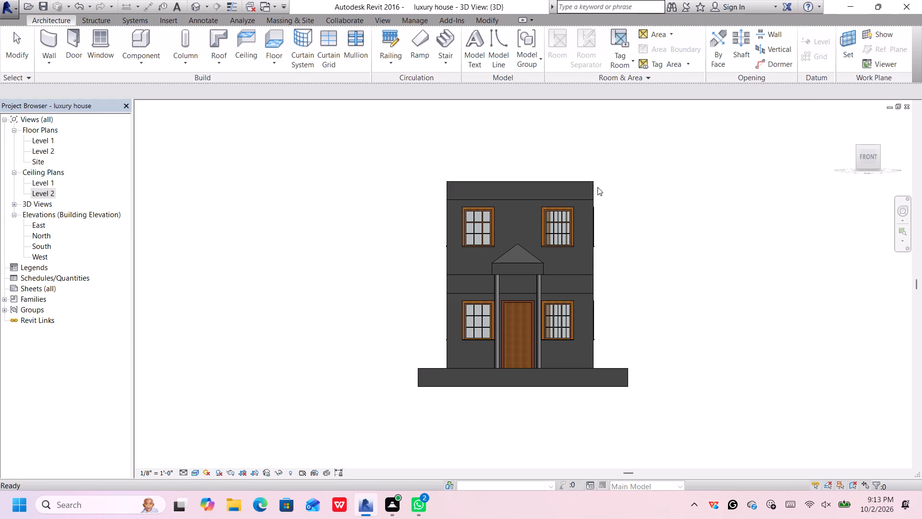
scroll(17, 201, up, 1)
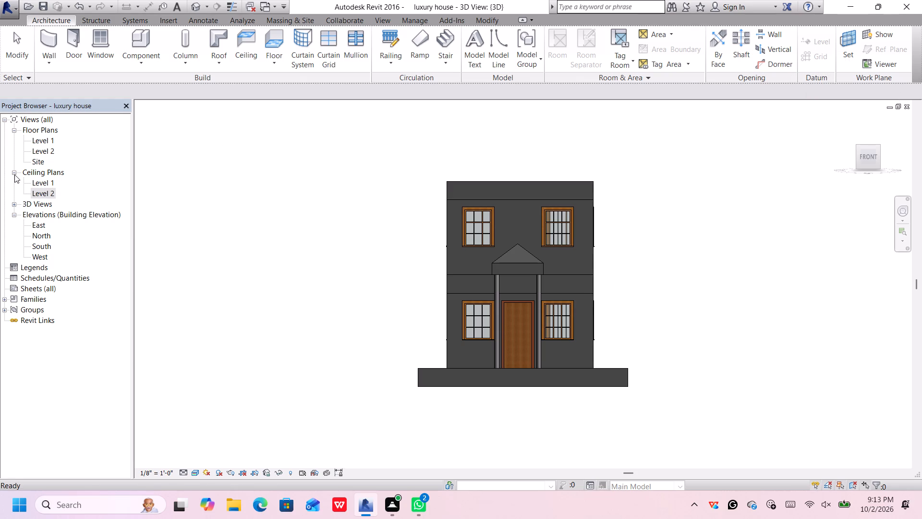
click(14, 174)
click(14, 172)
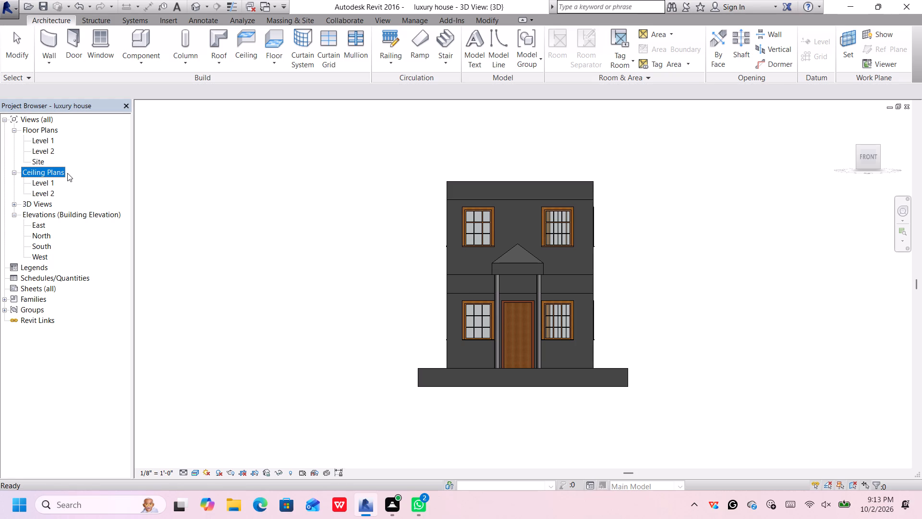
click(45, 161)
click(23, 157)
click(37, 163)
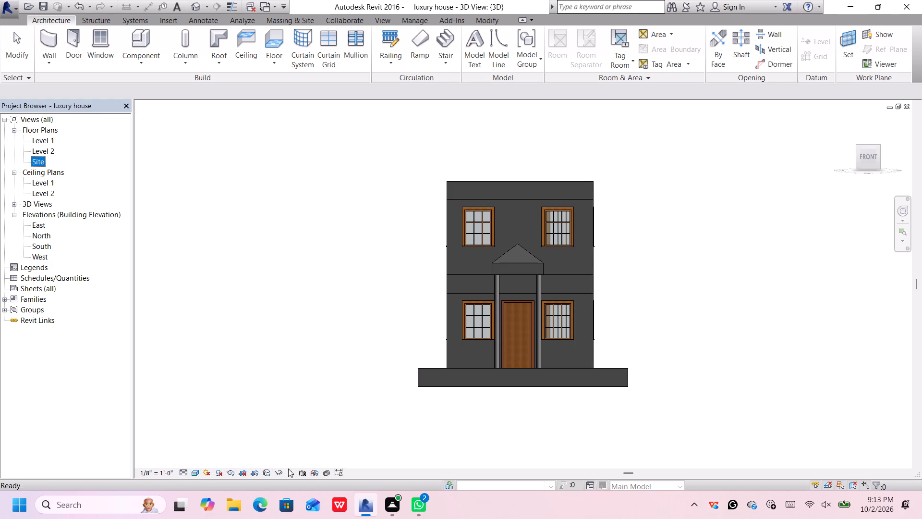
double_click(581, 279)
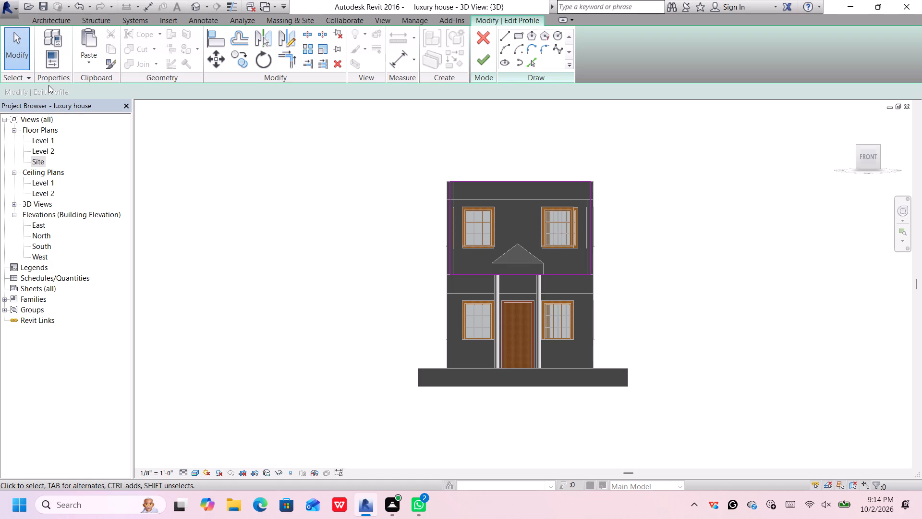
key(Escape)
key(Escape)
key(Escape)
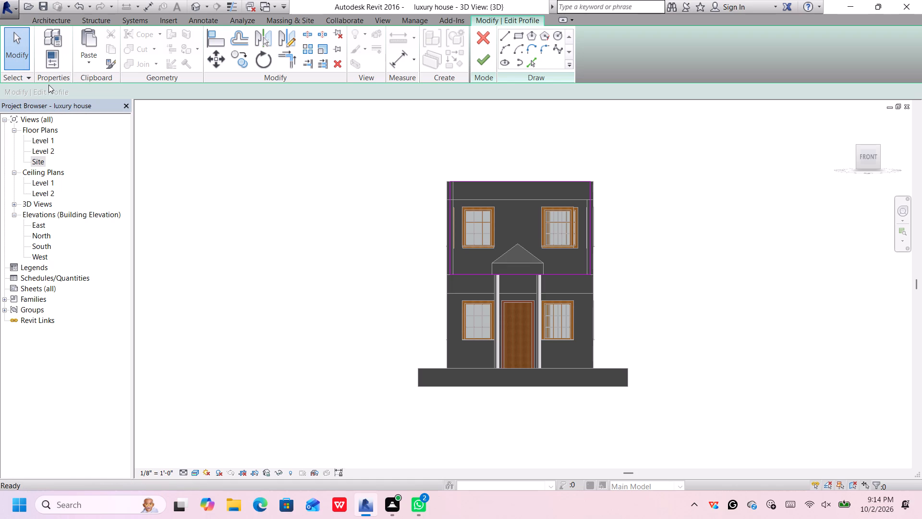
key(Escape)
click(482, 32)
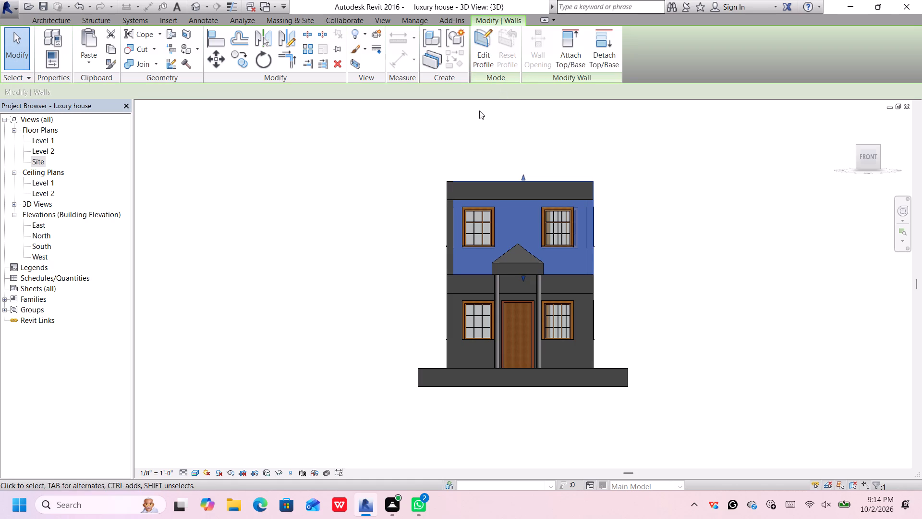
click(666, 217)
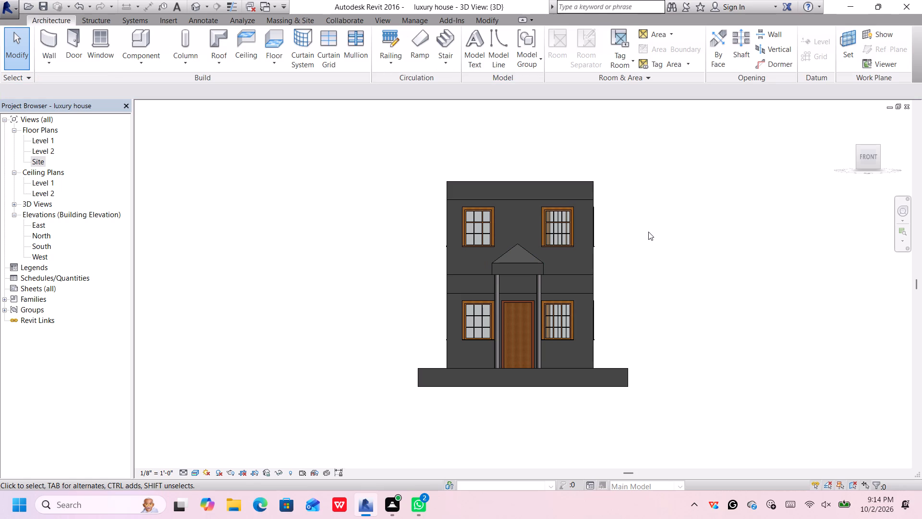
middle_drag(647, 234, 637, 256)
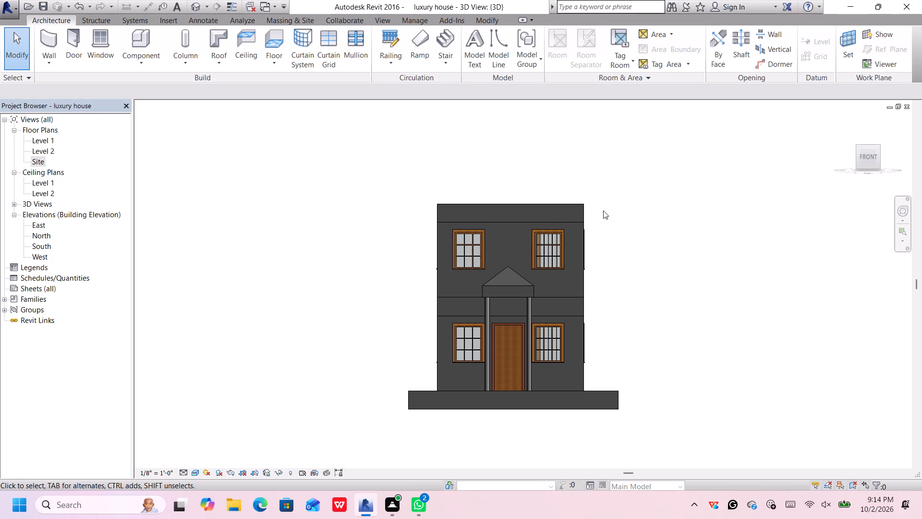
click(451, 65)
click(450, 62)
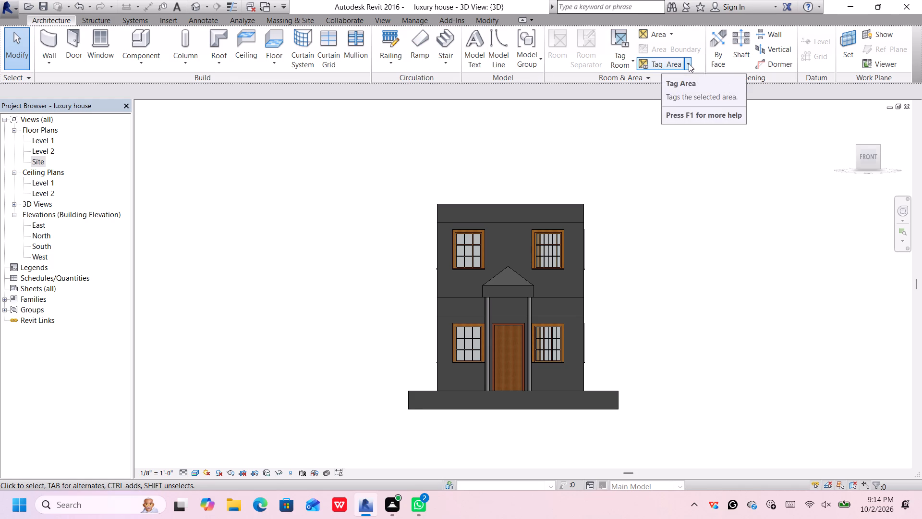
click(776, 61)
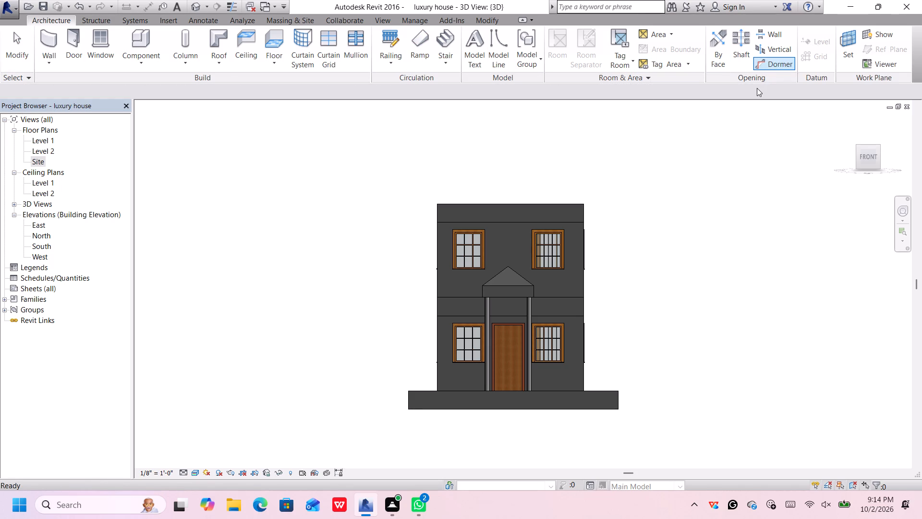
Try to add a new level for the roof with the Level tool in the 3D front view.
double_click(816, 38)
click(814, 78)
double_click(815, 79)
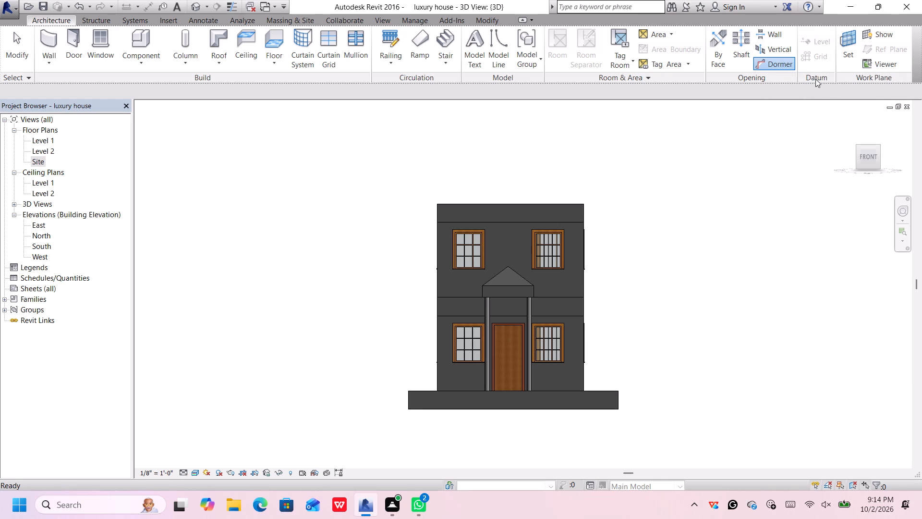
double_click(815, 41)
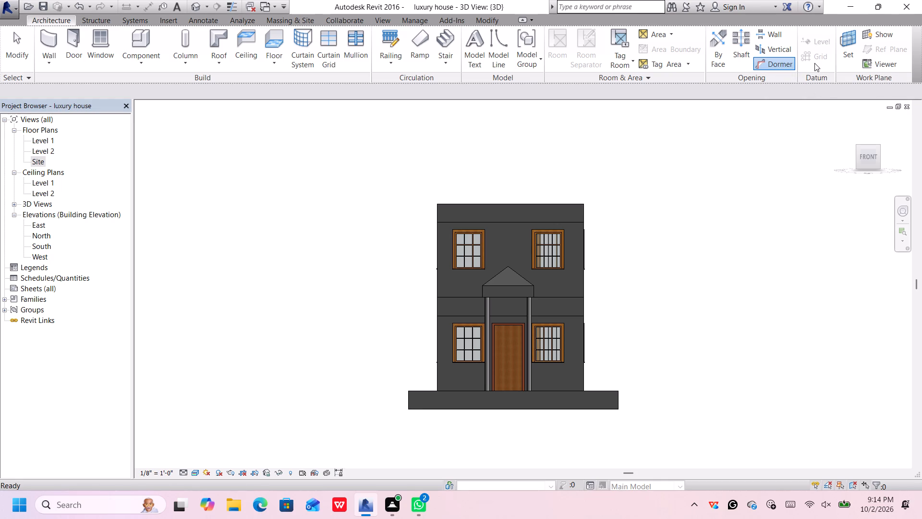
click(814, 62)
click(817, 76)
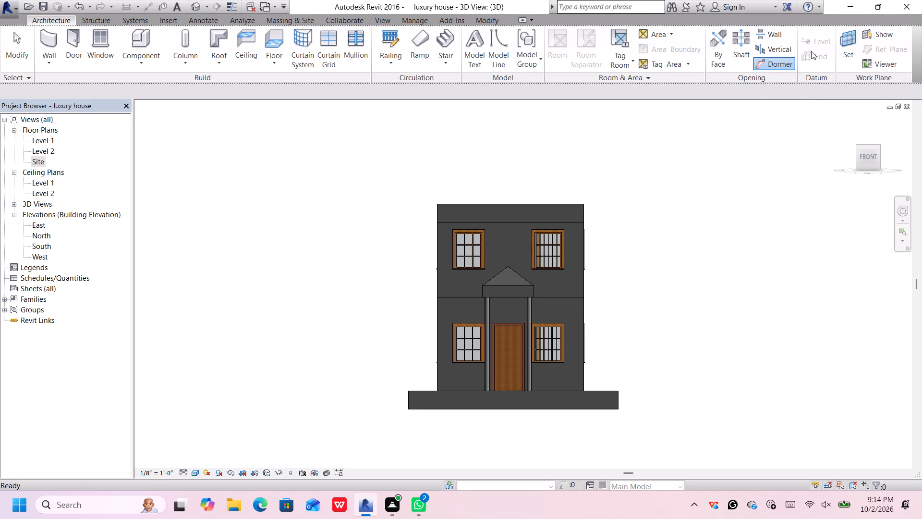
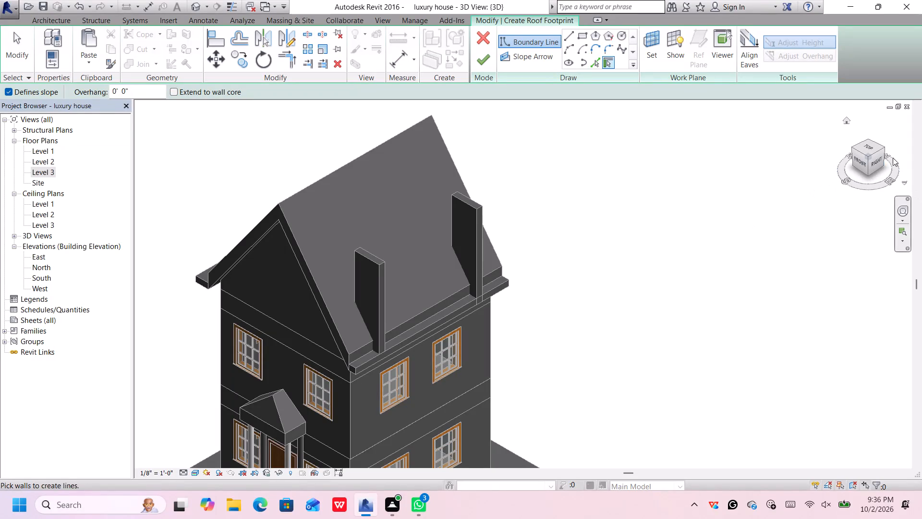
Examine the main roof slope and the two upright walls standing on it from several angles.
middle_drag(778, 268, 777, 269)
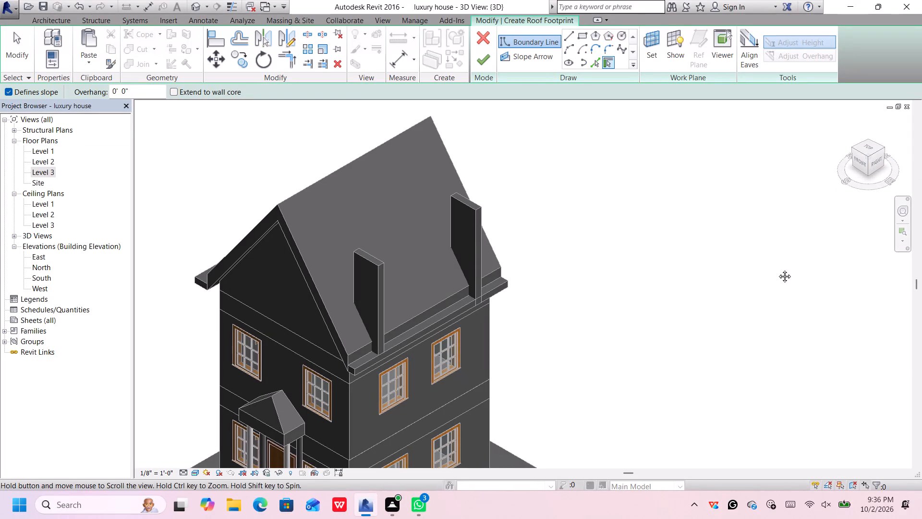
middle_drag(777, 269, 773, 241)
middle_drag(654, 283, 655, 267)
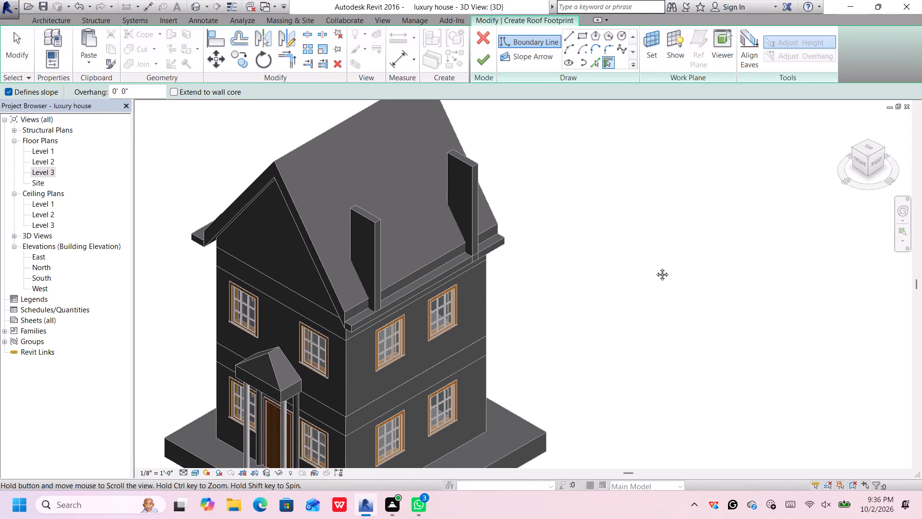
middle_drag(655, 267, 638, 354)
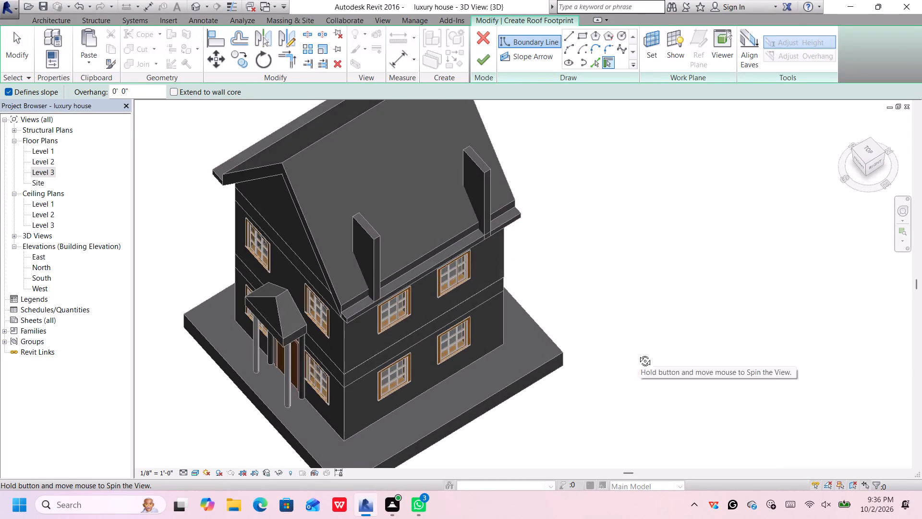
middle_drag(638, 354, 637, 354)
shift+middle_click(637, 354)
shift+middle_drag(631, 346, 615, 329)
shift+middle_drag(500, 226, 508, 236)
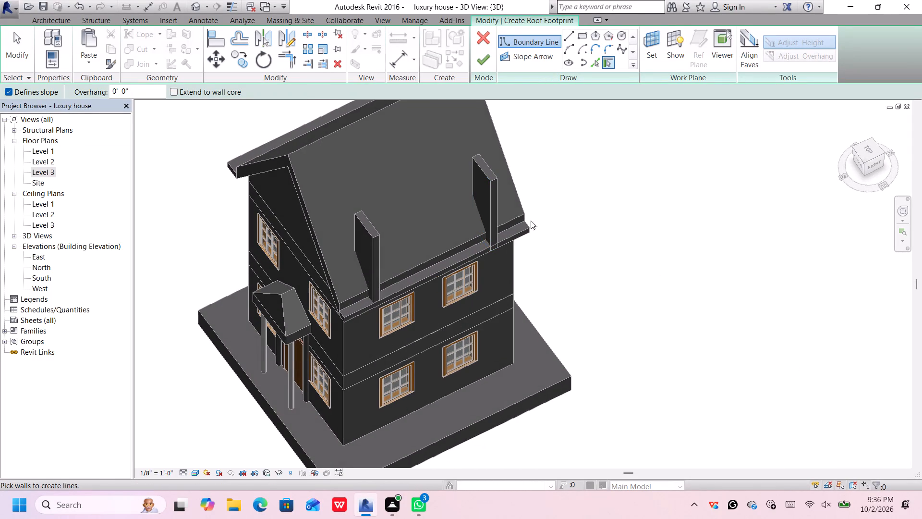
middle_drag(559, 194, 577, 272)
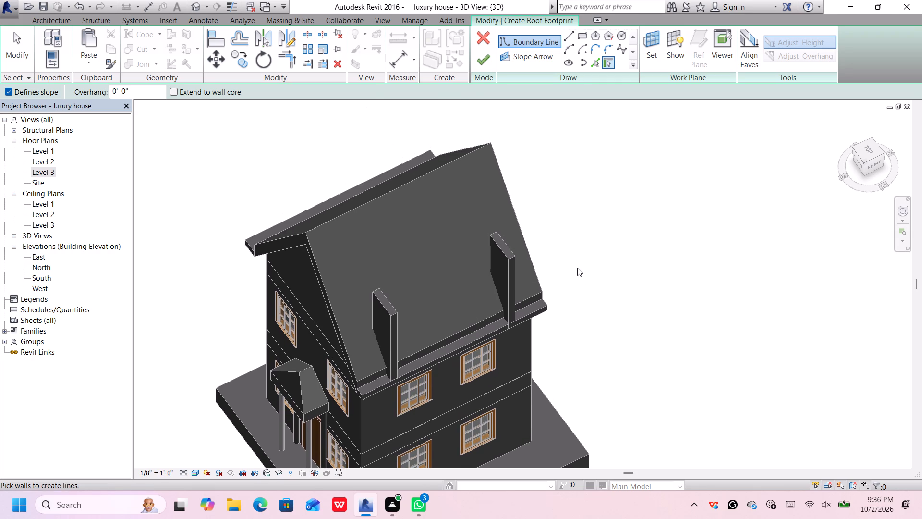
key(Escape)
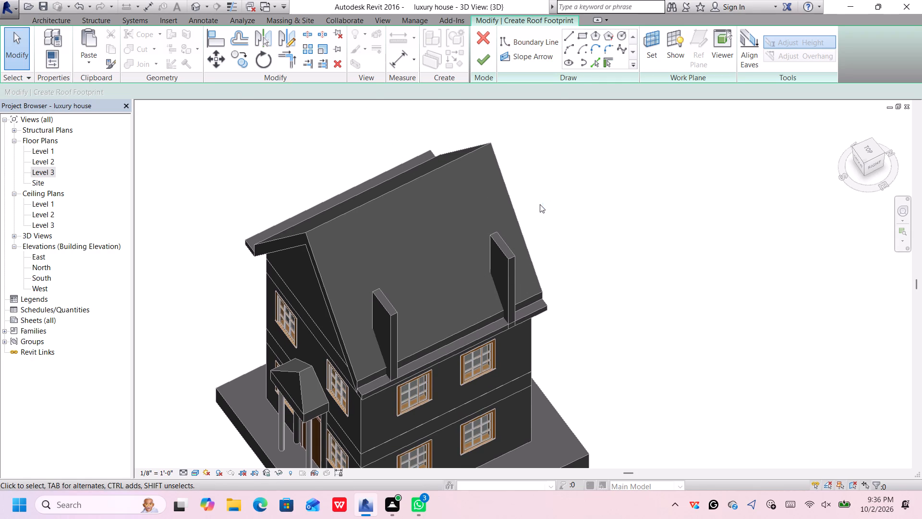
Dismiss the Autodesk genuine notification card.
click(540, 74)
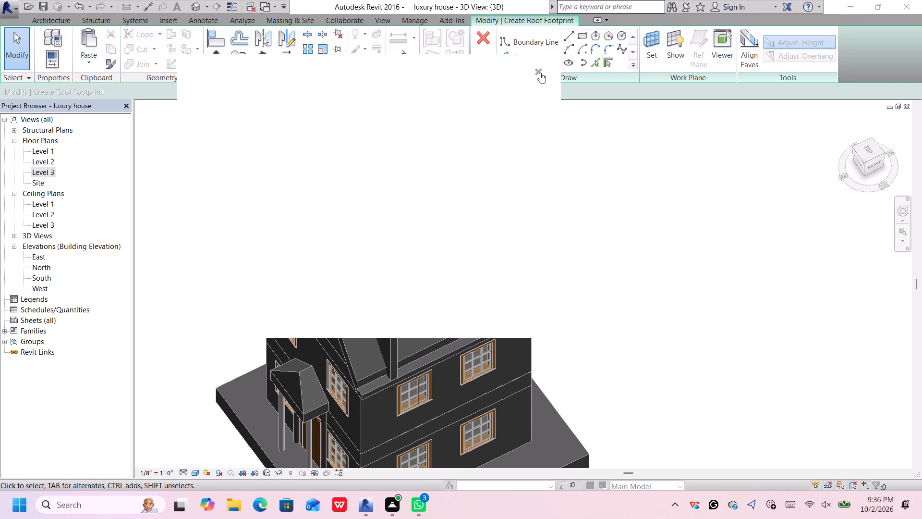
click(536, 70)
Sketch a rectangular slope-defining footprint spanning the tops of the two upright walls on the main roof, and finish the roof.
click(583, 34)
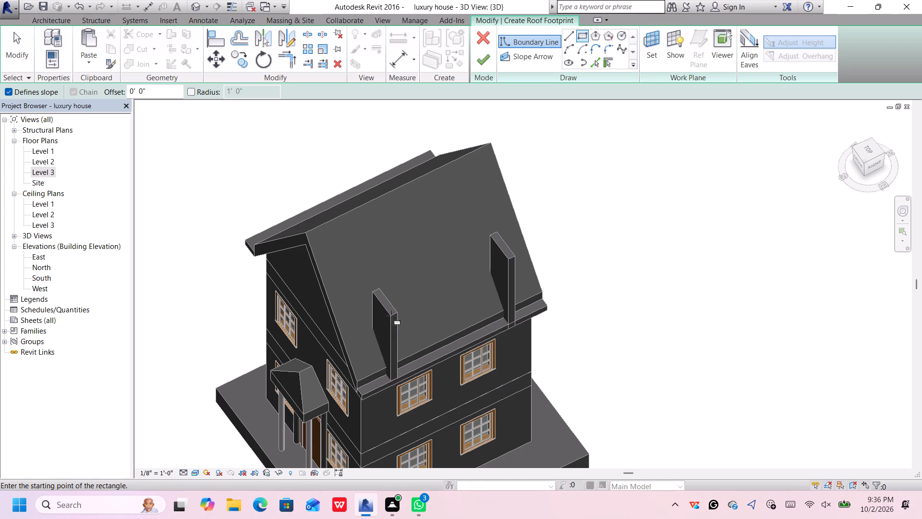
scroll(388, 315, up, 3)
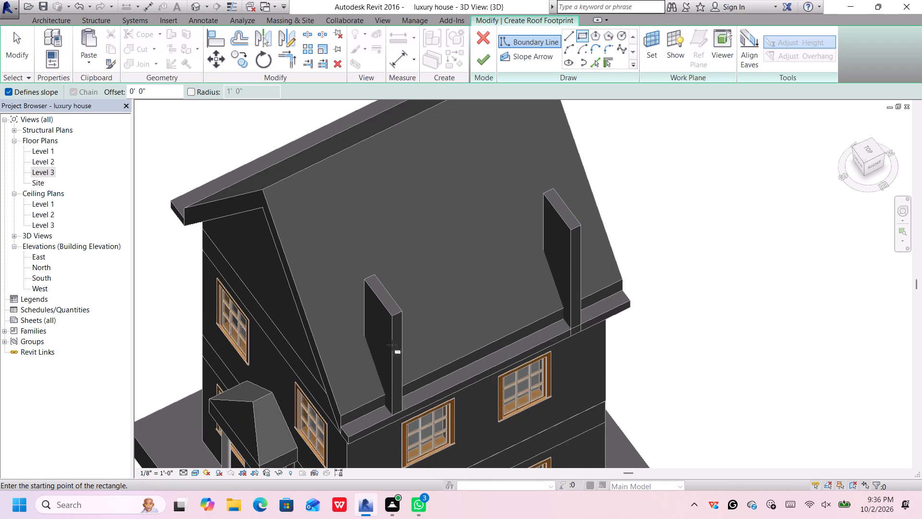
click(392, 316)
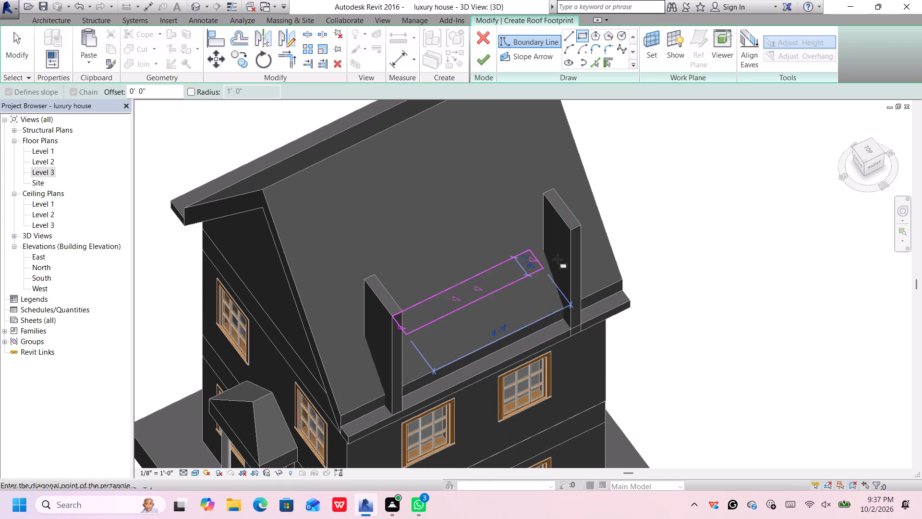
click(556, 177)
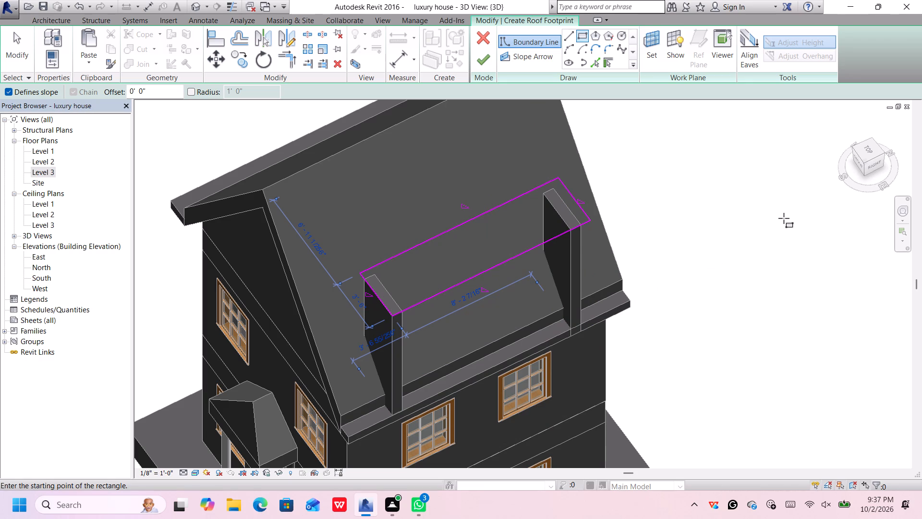
key(Return)
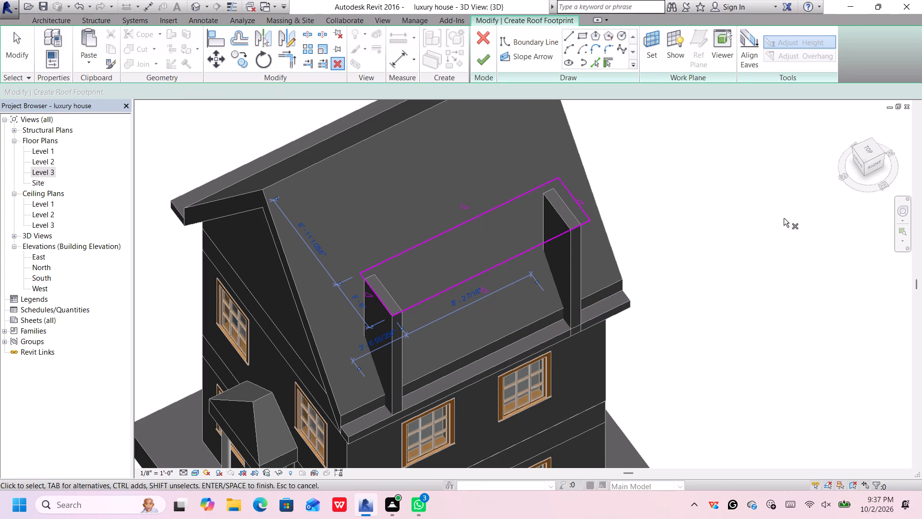
click(484, 61)
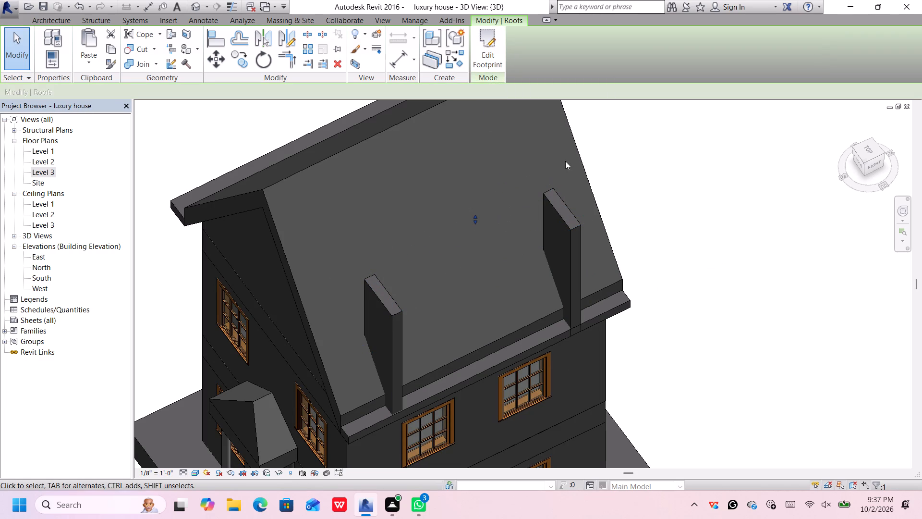
scroll(482, 242, down, 2)
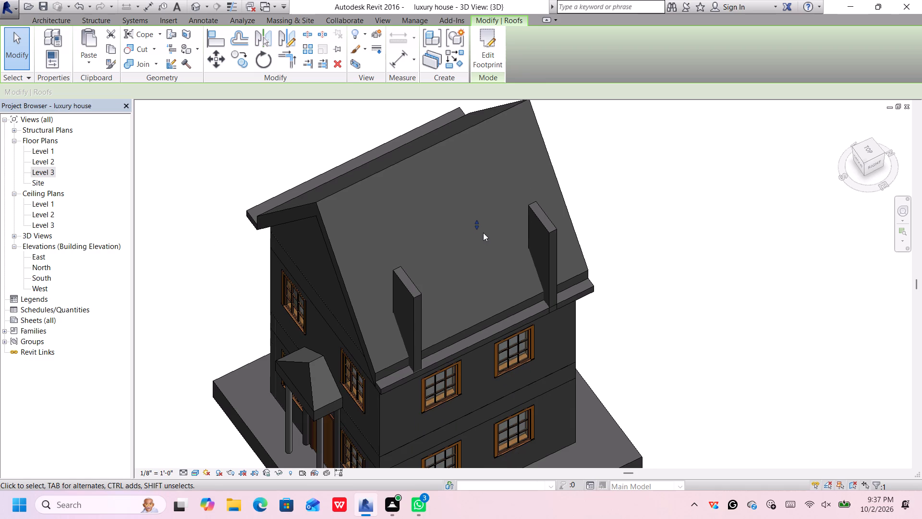
click(474, 236)
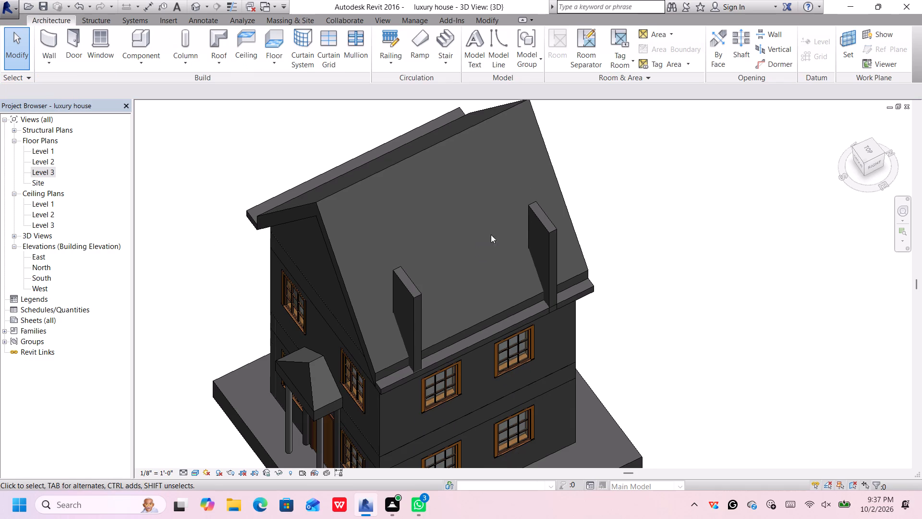
Start a footprint roof on Level 3 and sketch a rectangular boundary from the near upright wall's base corner to the far upright wall.
scroll(399, 297, up, 3)
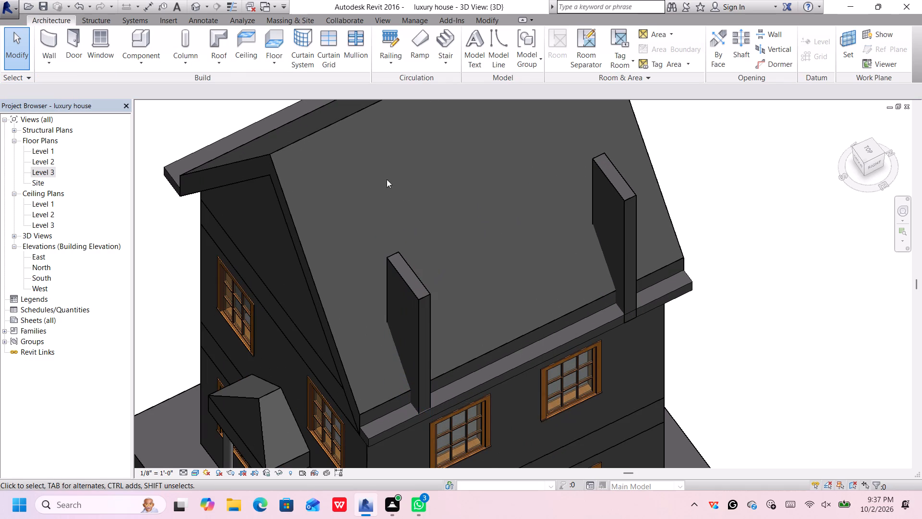
click(214, 41)
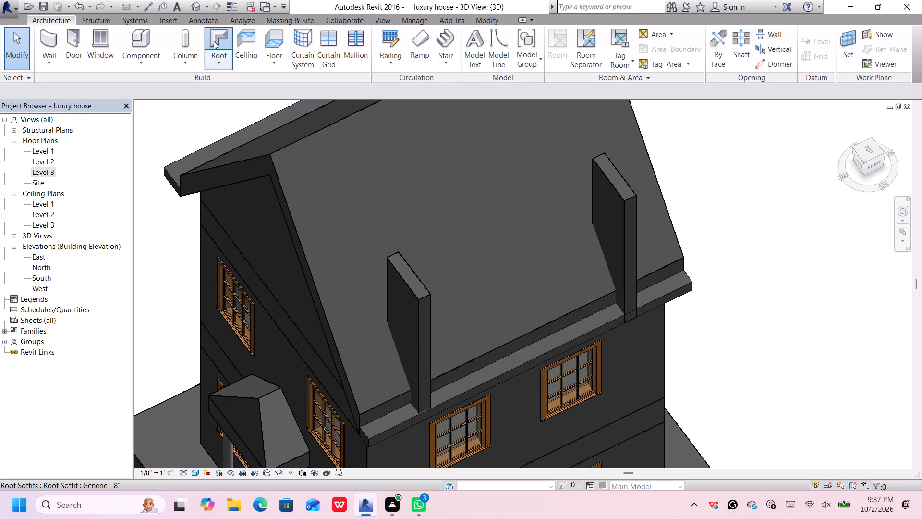
click(420, 257)
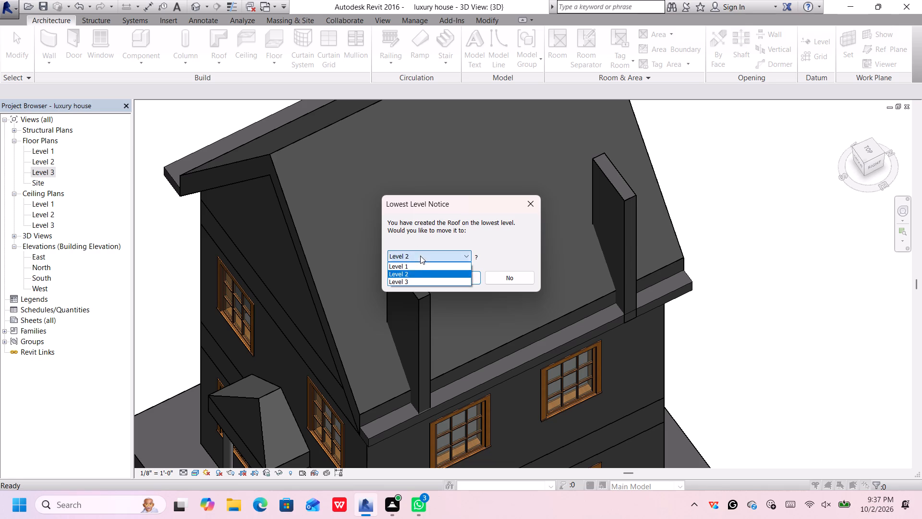
click(416, 282)
scroll(455, 281, down, 1)
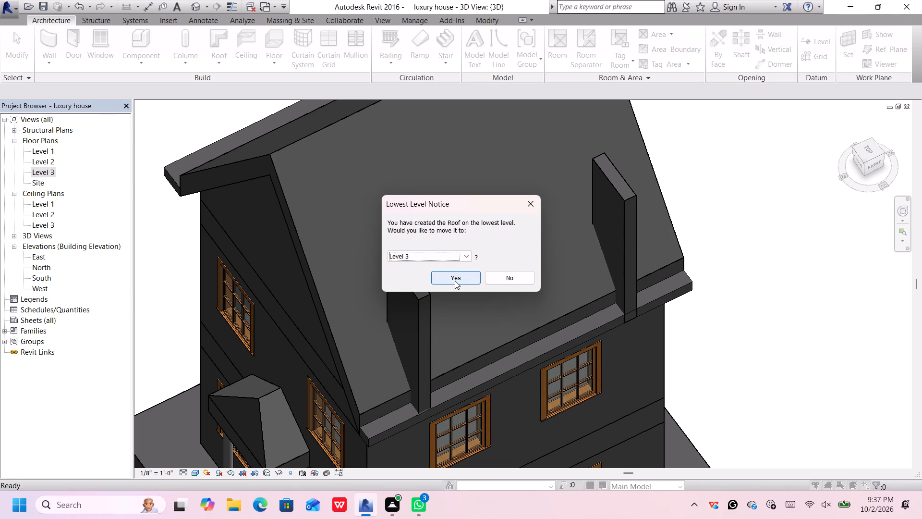
scroll(455, 281, down, 2)
scroll(429, 316, down, 2)
click(448, 278)
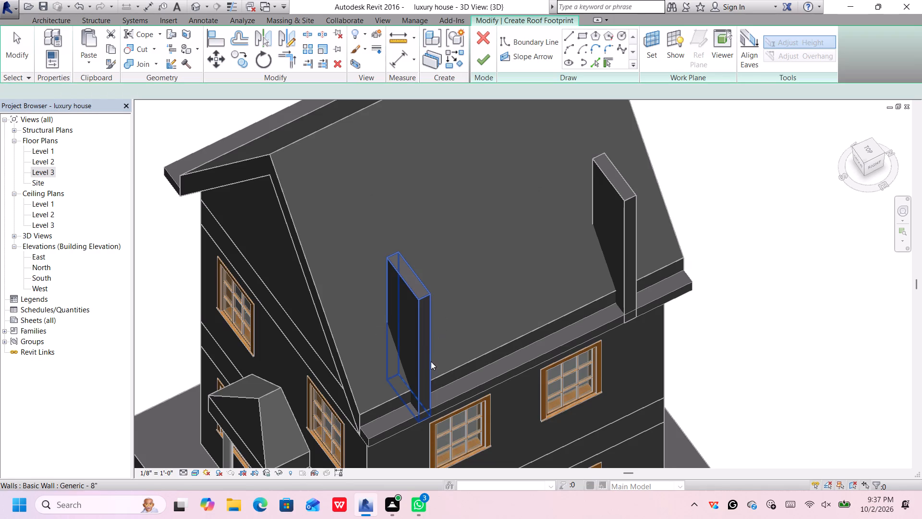
scroll(417, 385, down, 2)
middle_drag(425, 370, 404, 305)
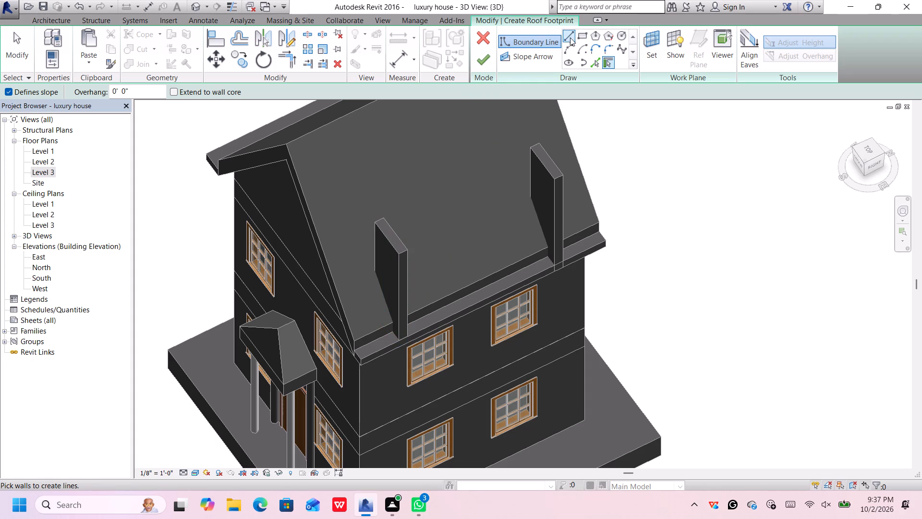
click(584, 35)
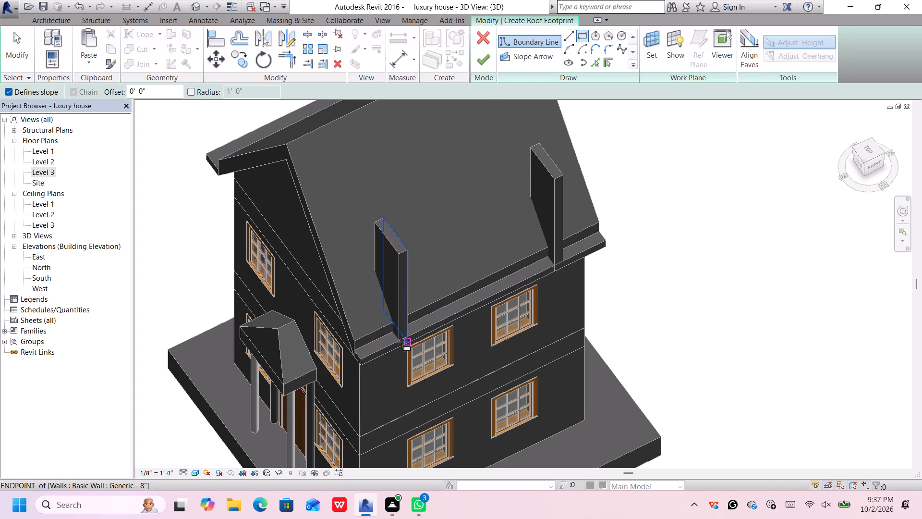
click(400, 342)
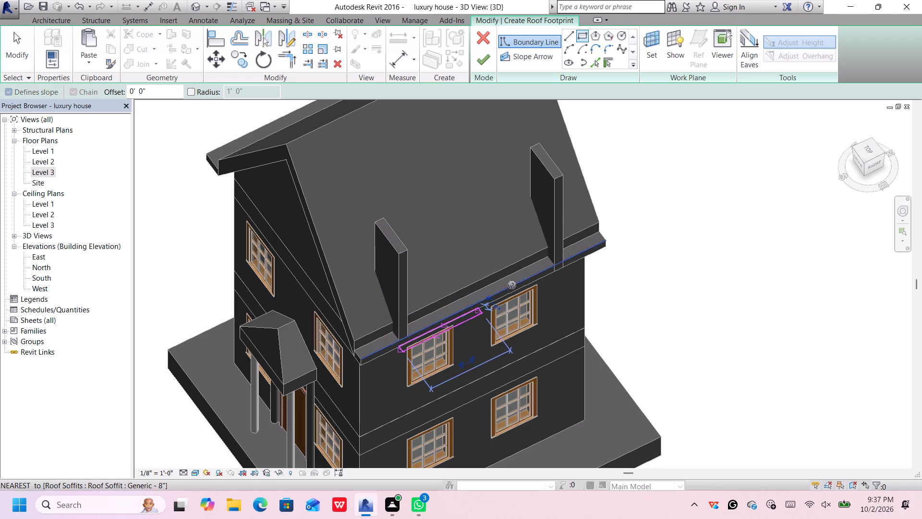
click(530, 176)
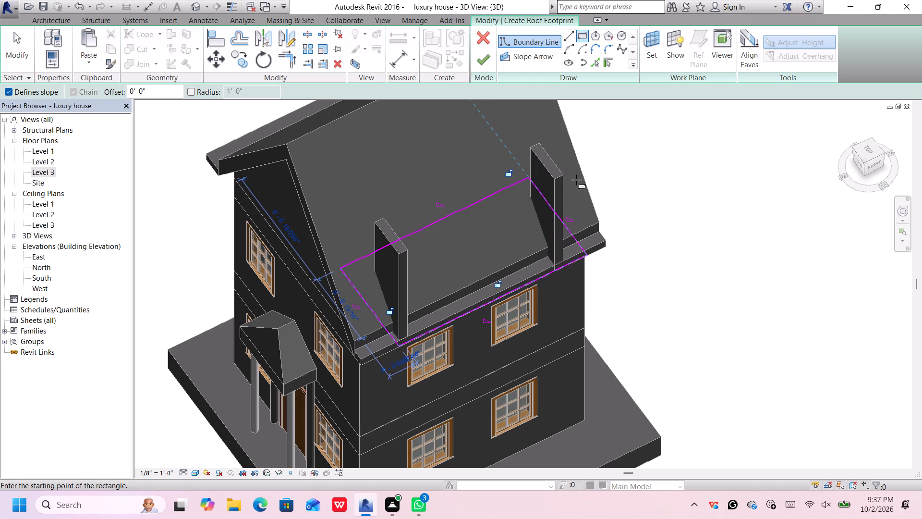
Set the offset for the rectangular boundary tool to 20'.
scroll(616, 188, down, 1)
middle_drag(632, 173, 598, 223)
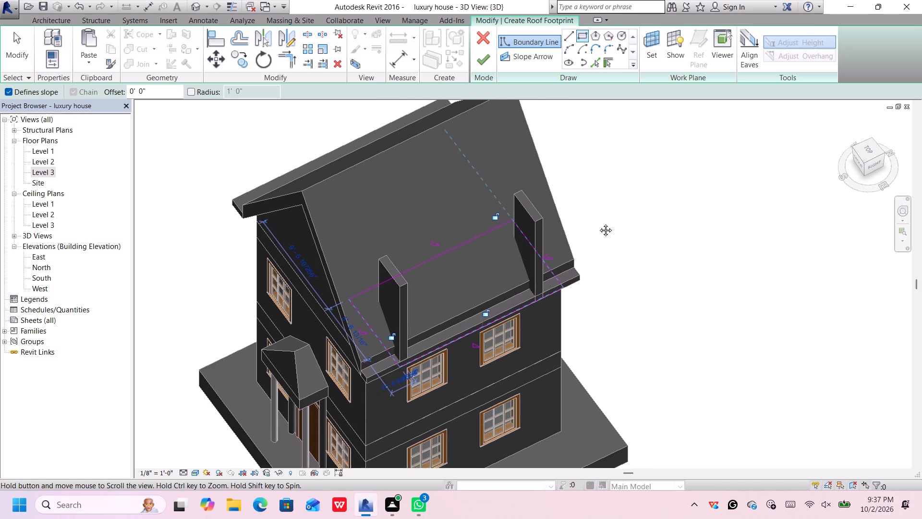
middle_drag(598, 223, 587, 240)
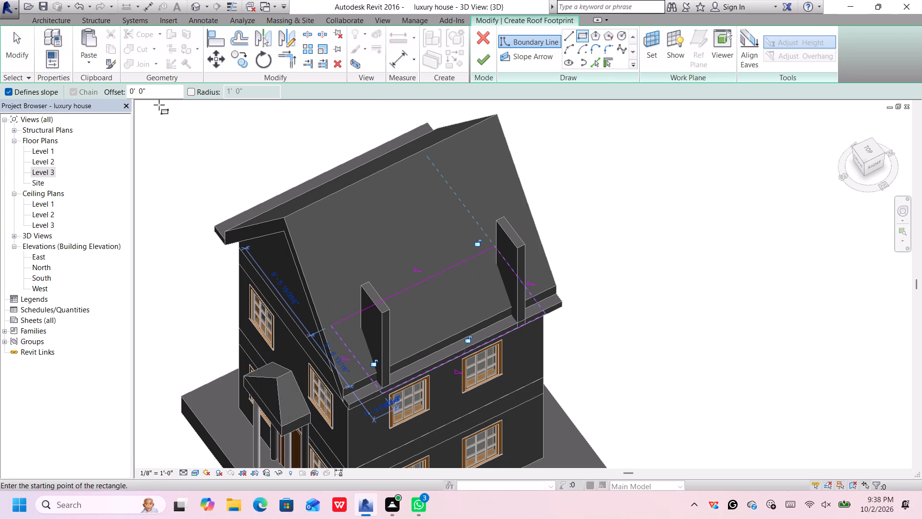
drag(156, 93, 123, 94)
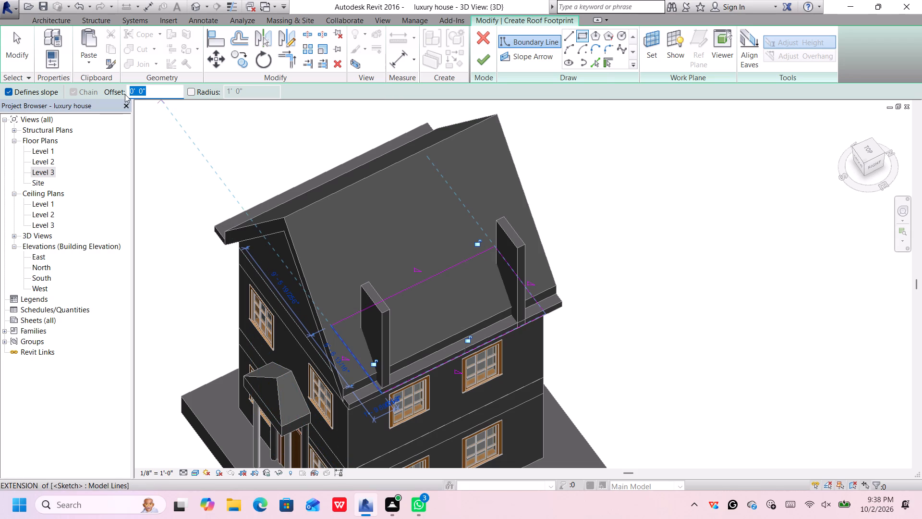
key(BackSpace)
text(20)
key(apostrophe)
key(Return)
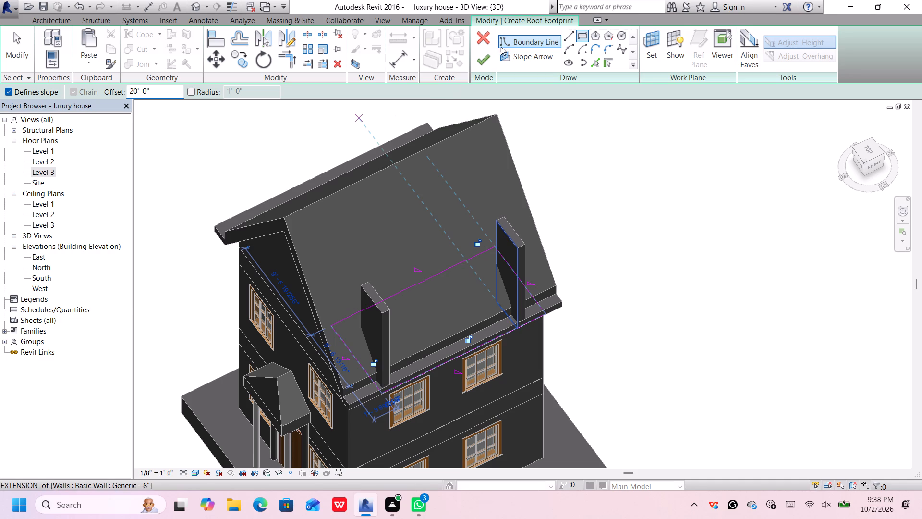
Finish the roof footprint and attach the highlighted upright walls to the new roof.
click(484, 58)
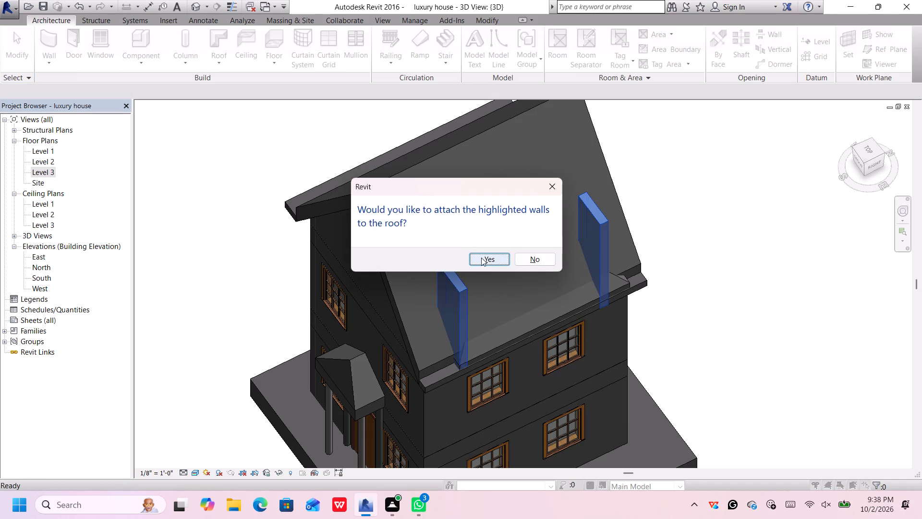
click(481, 259)
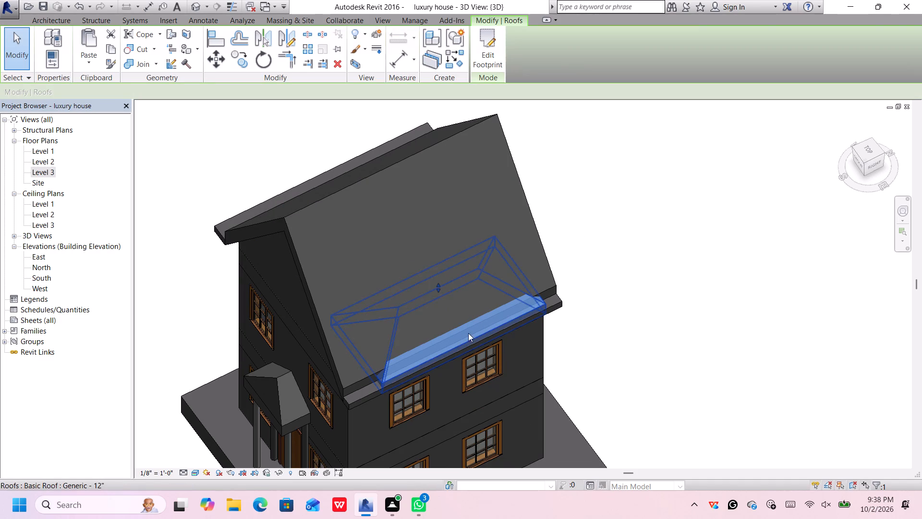
Select the new small roof at the eave and pull its shape handle upward to steepen it into a higher peak.
click(467, 335)
click(468, 334)
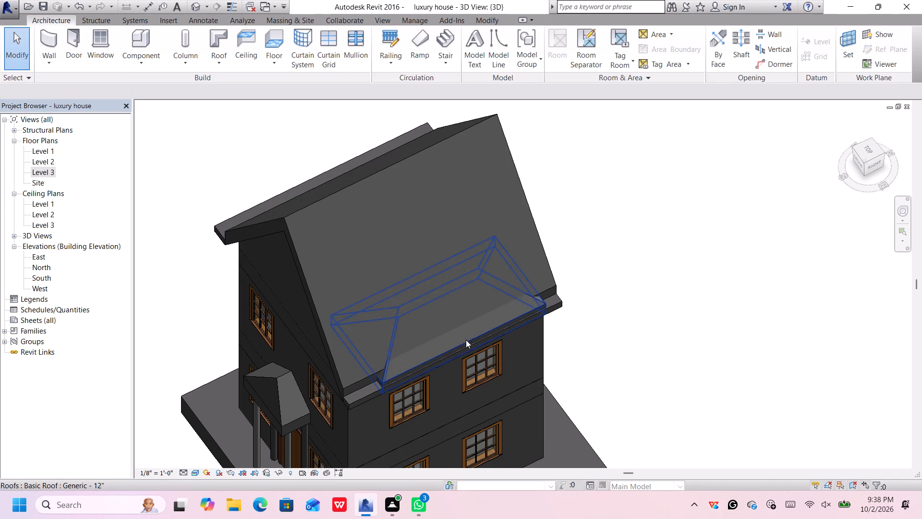
click(460, 344)
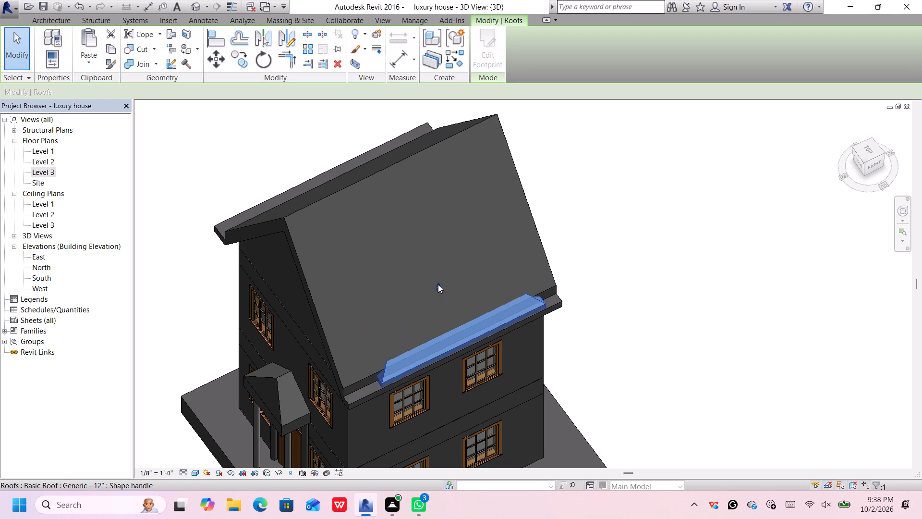
drag(438, 284, 428, 165)
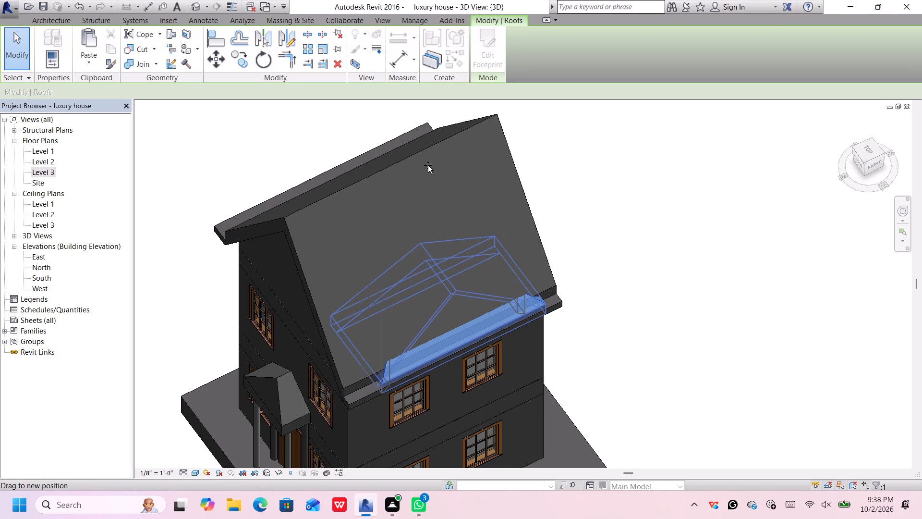
drag(428, 165, 421, 134)
scroll(444, 283, up, 1)
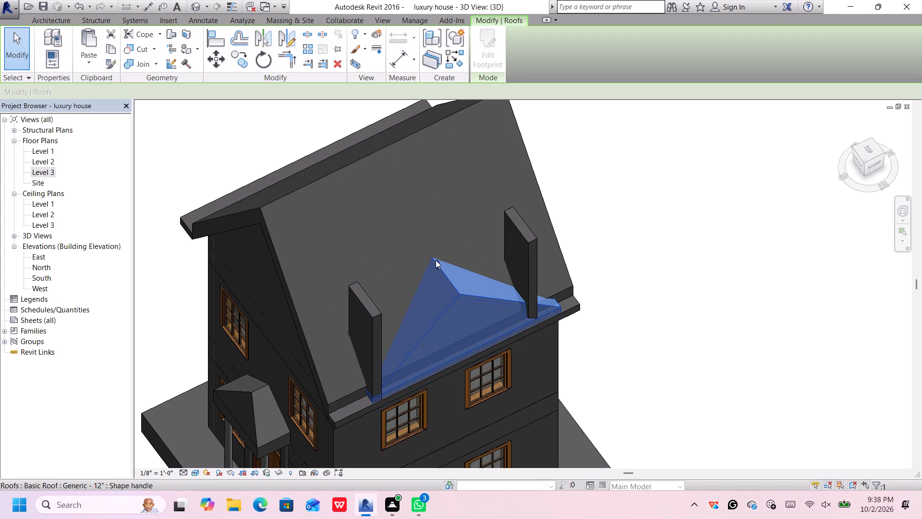
Raise the small eave roof's peak with its shape handle until it reaches close to the main roof's ridge.
drag(436, 260, 417, 162)
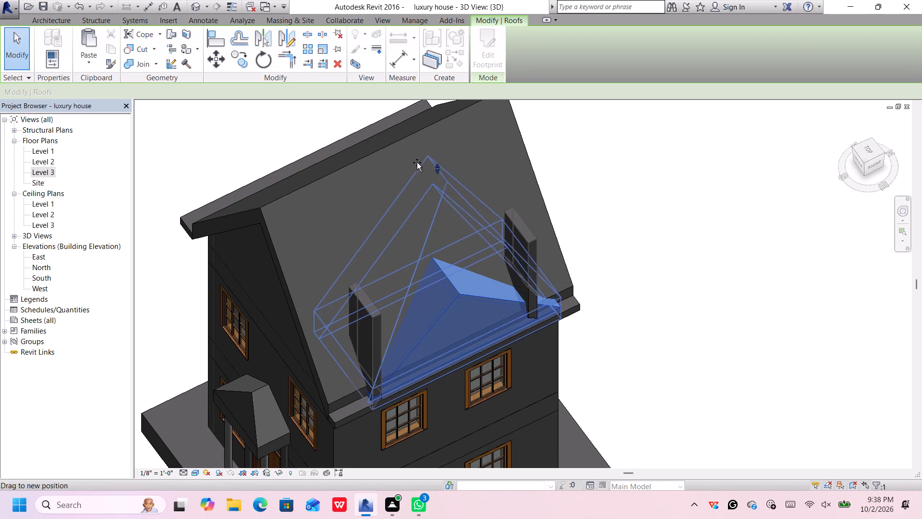
drag(417, 162, 399, 122)
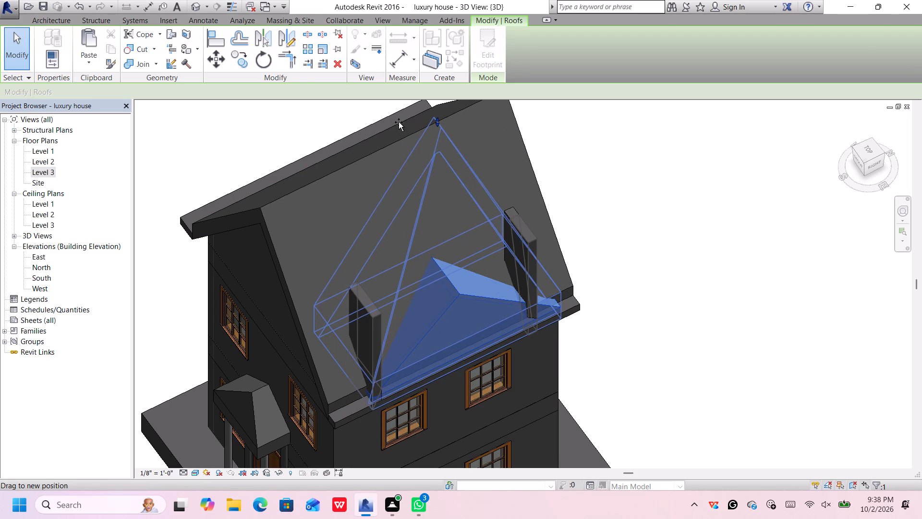
drag(399, 122, 398, 125)
scroll(452, 264, up, 1)
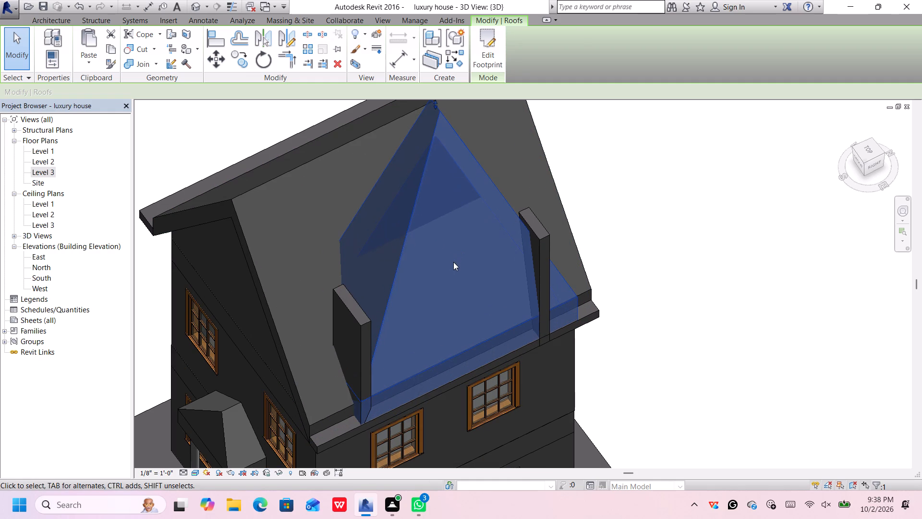
Edit the small roof's footprint to turn off Defines Slope for the boundary line along the eave, and finish the sketch.
click(448, 243)
double_click(448, 244)
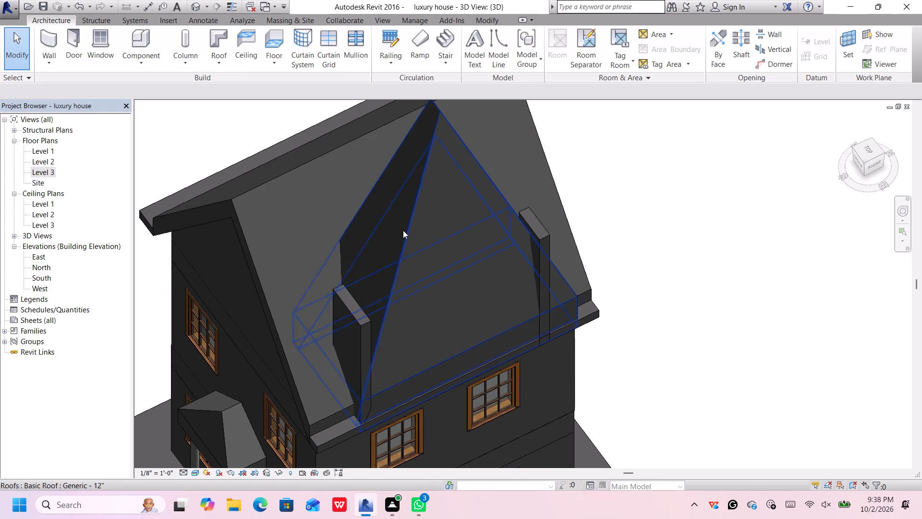
double_click(401, 234)
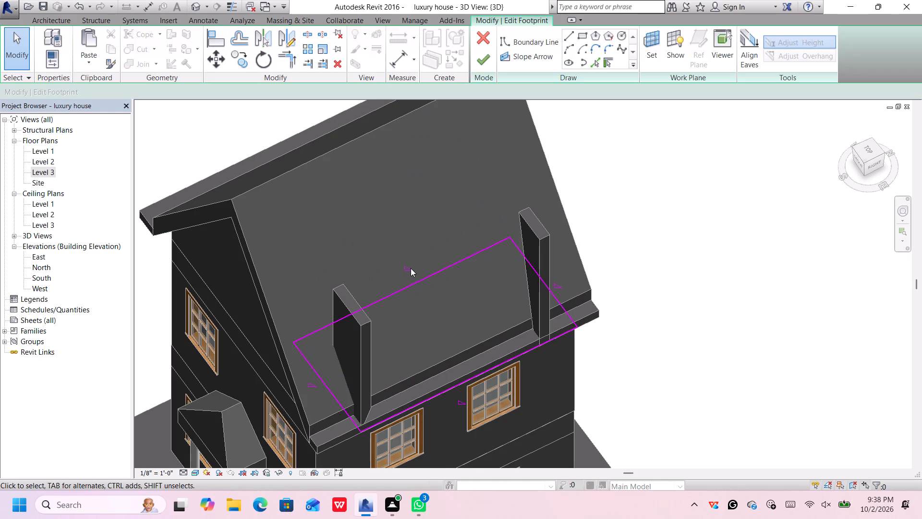
click(409, 268)
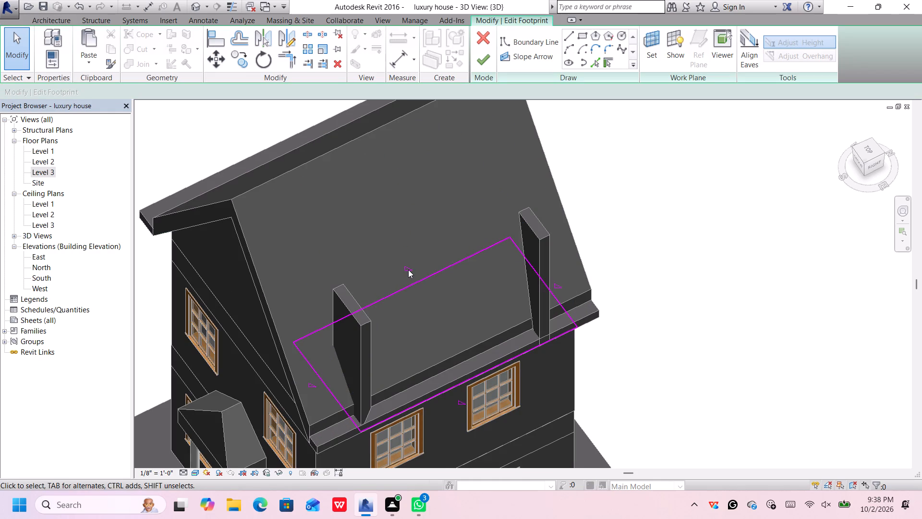
click(408, 270)
click(409, 282)
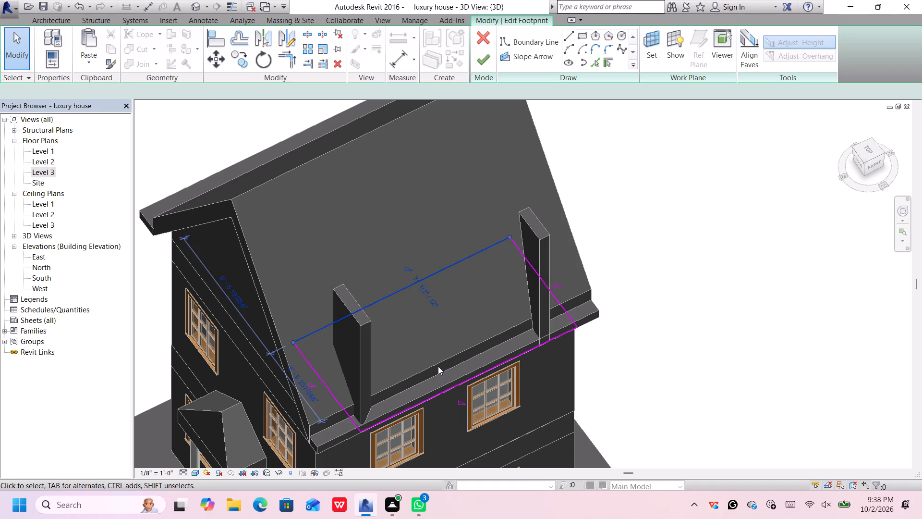
click(452, 387)
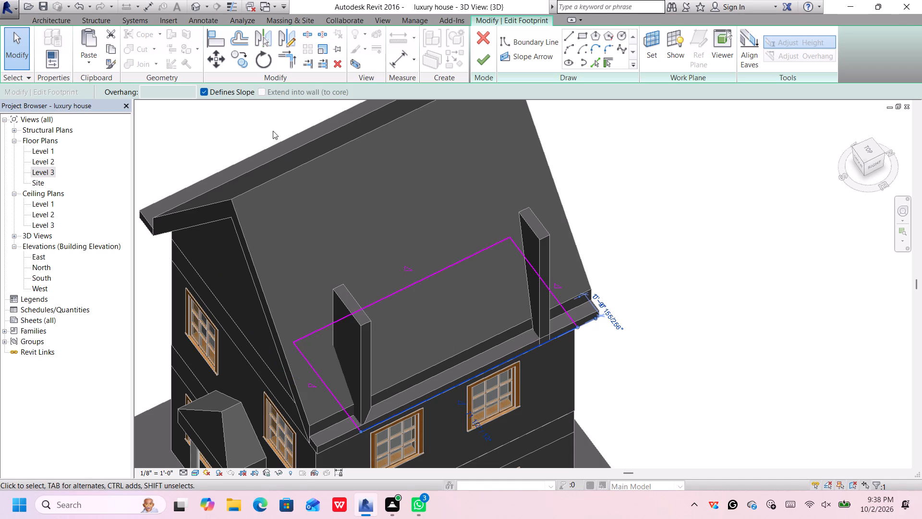
click(206, 92)
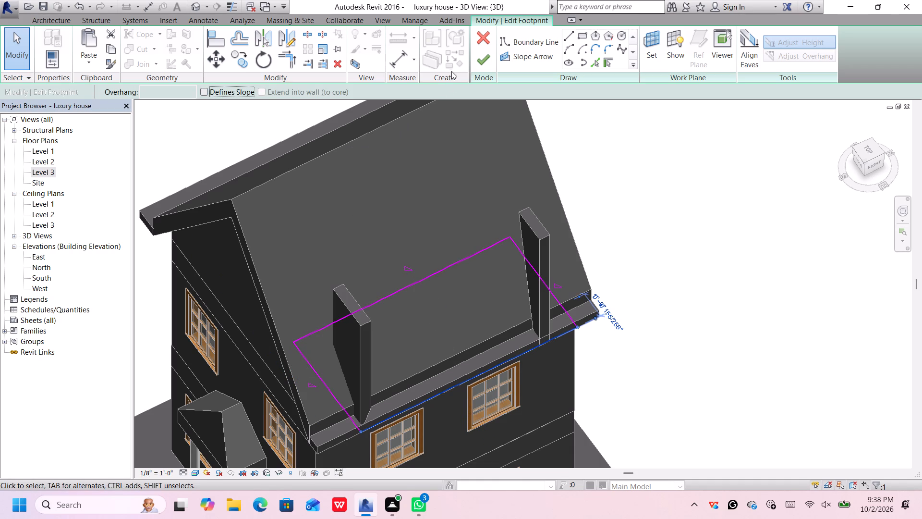
click(484, 66)
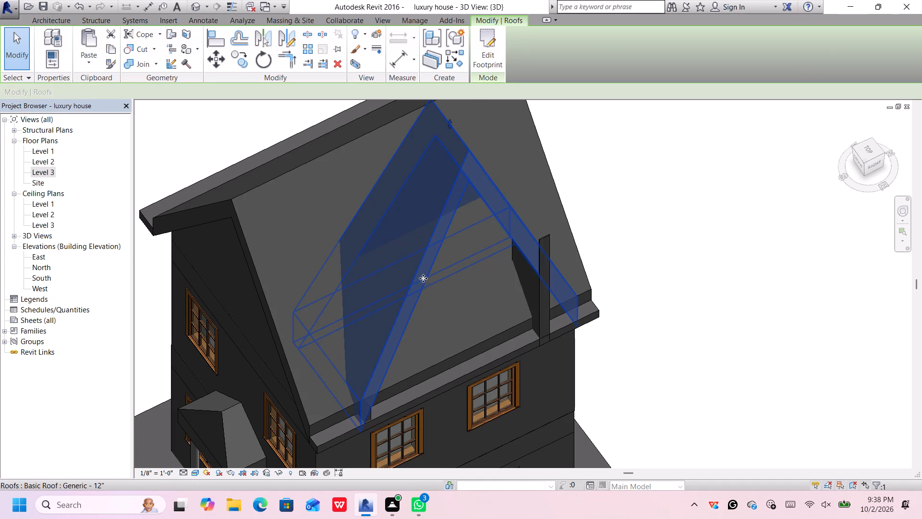
Reopen the small roof's footprint, turn off Defines Slope for the boundary line opposite the eave, finish, and dismiss the pop-up.
double_click(422, 221)
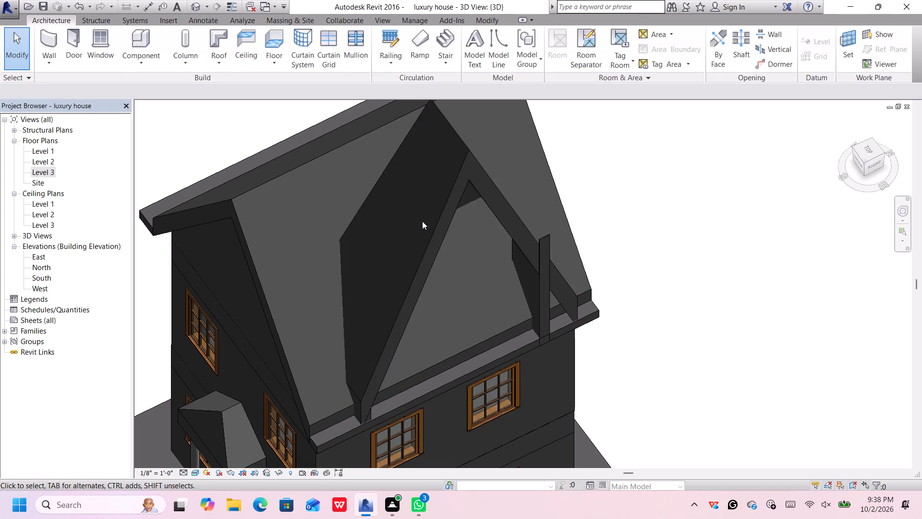
double_click(425, 204)
click(444, 184)
double_click(443, 225)
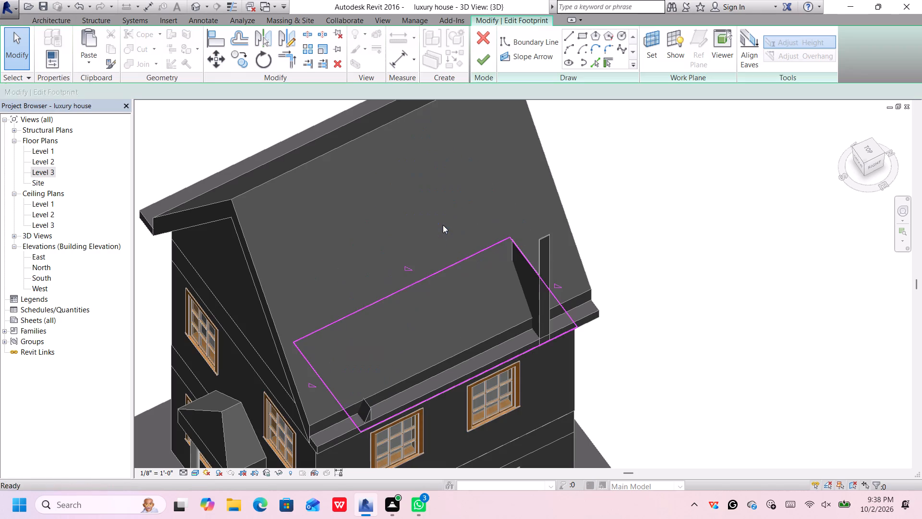
click(416, 279)
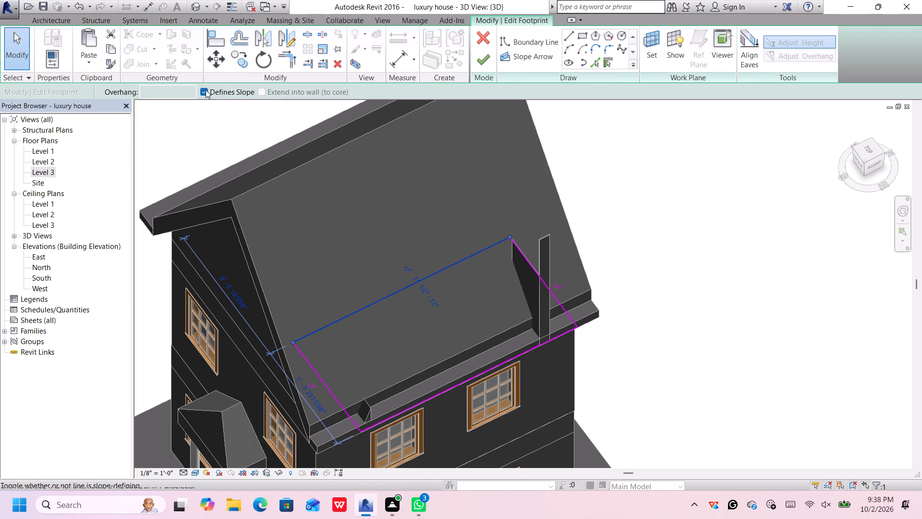
click(205, 90)
click(485, 58)
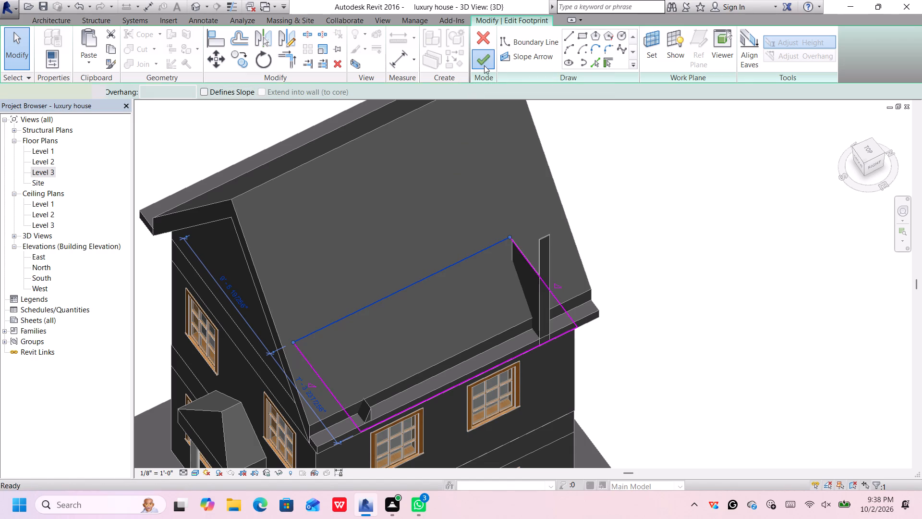
scroll(486, 261, up, 1)
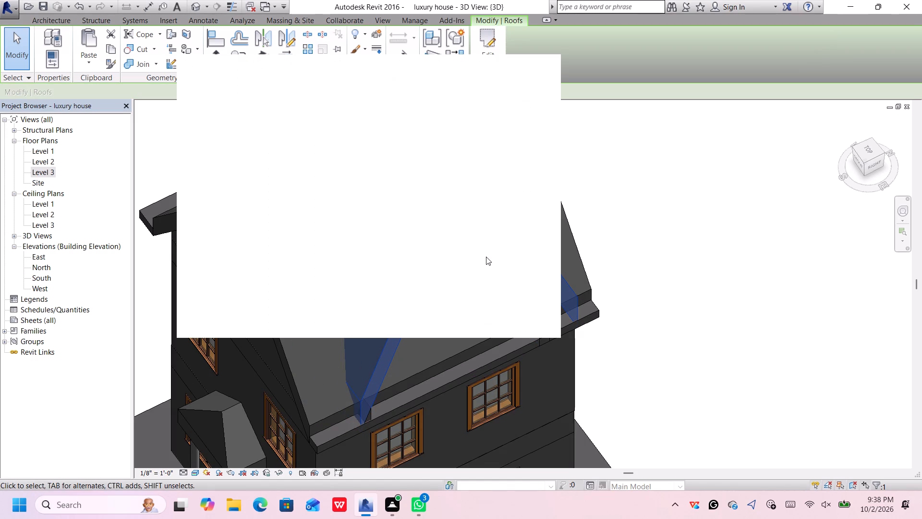
click(539, 70)
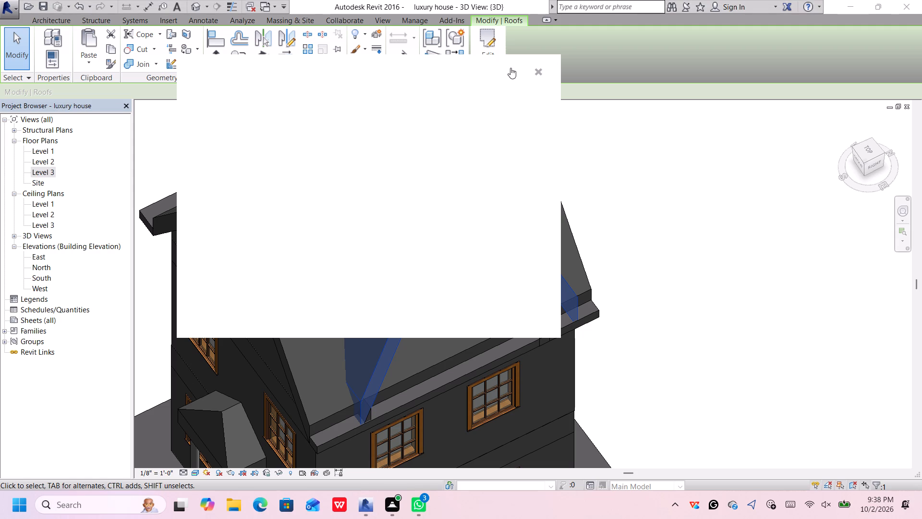
Lower the small gable roof's ridge with its shape handle so it sits below the main roof's ridge, checking from behind.
middle_drag(458, 192, 475, 276)
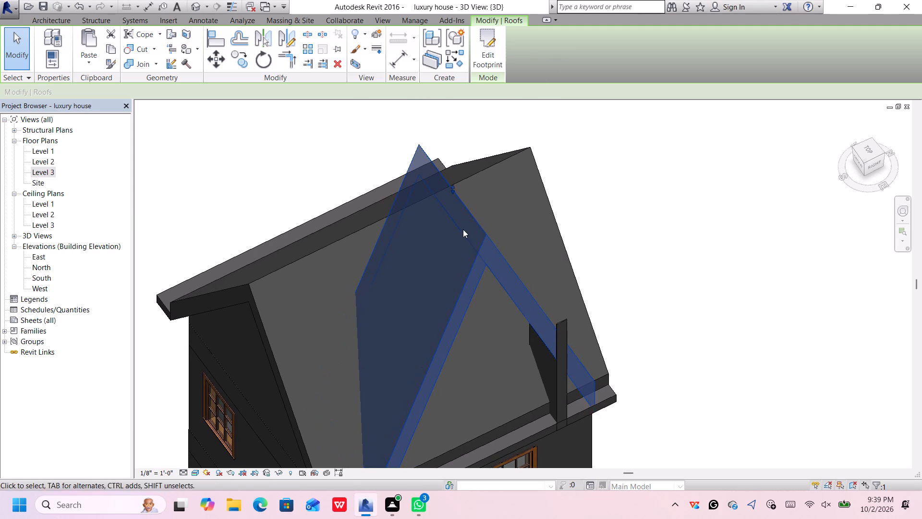
drag(452, 187, 452, 229)
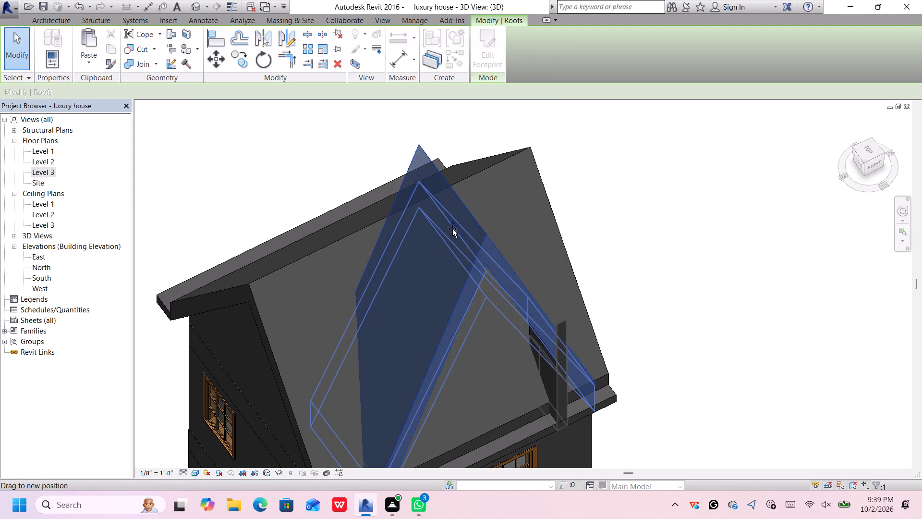
drag(452, 229, 454, 246)
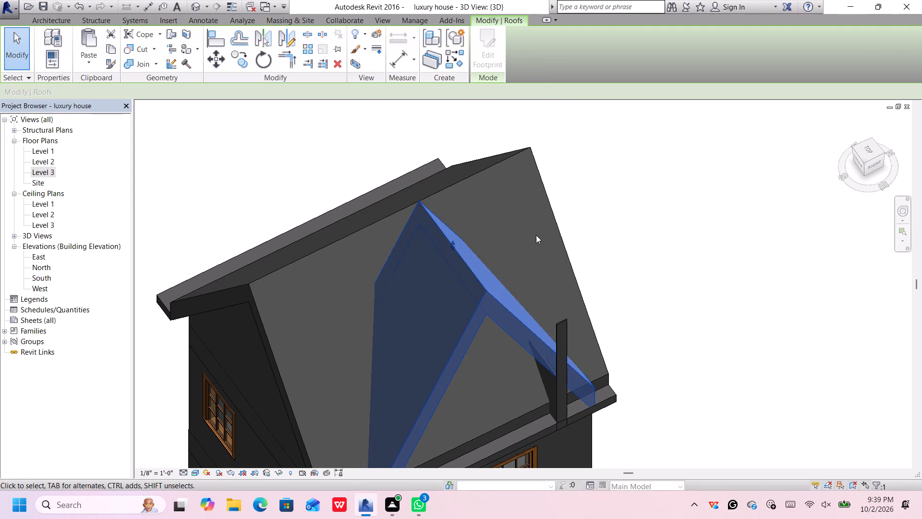
scroll(534, 236, up, 2)
scroll(536, 240, down, 4)
middle_drag(549, 278, 503, 167)
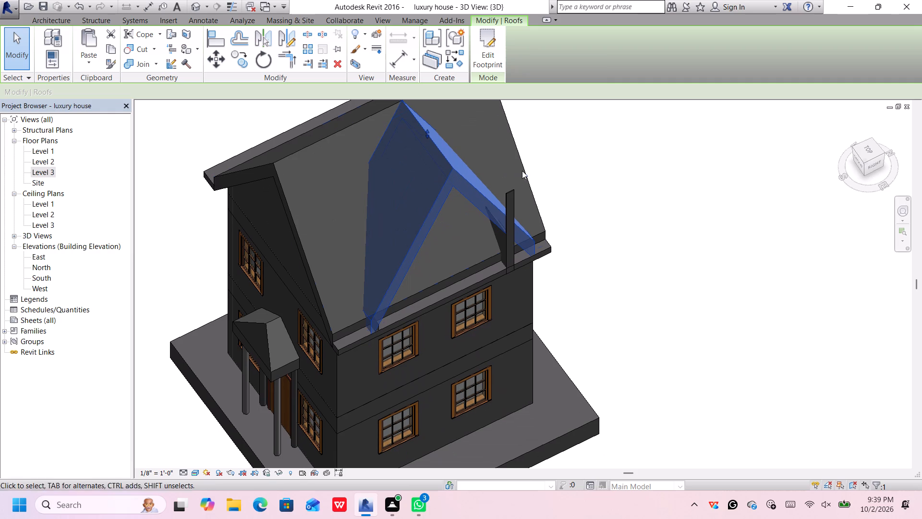
click(851, 147)
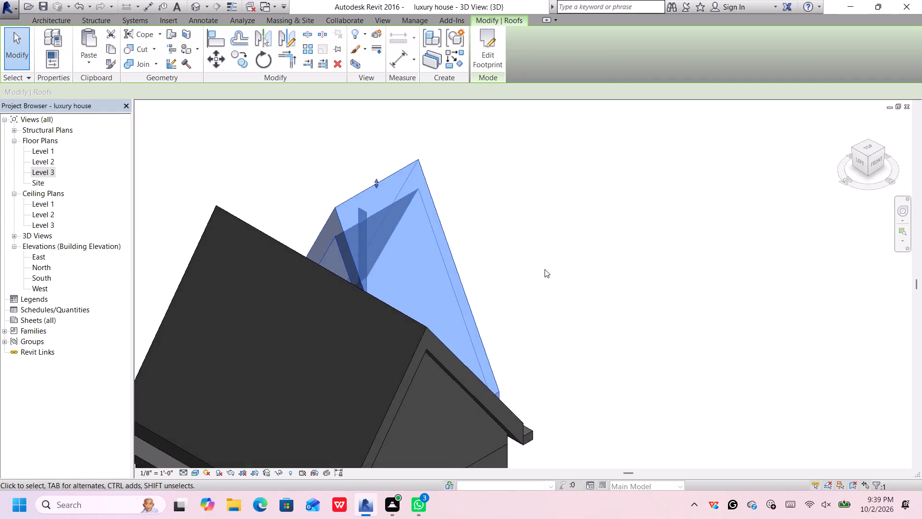
middle_drag(505, 295, 492, 265)
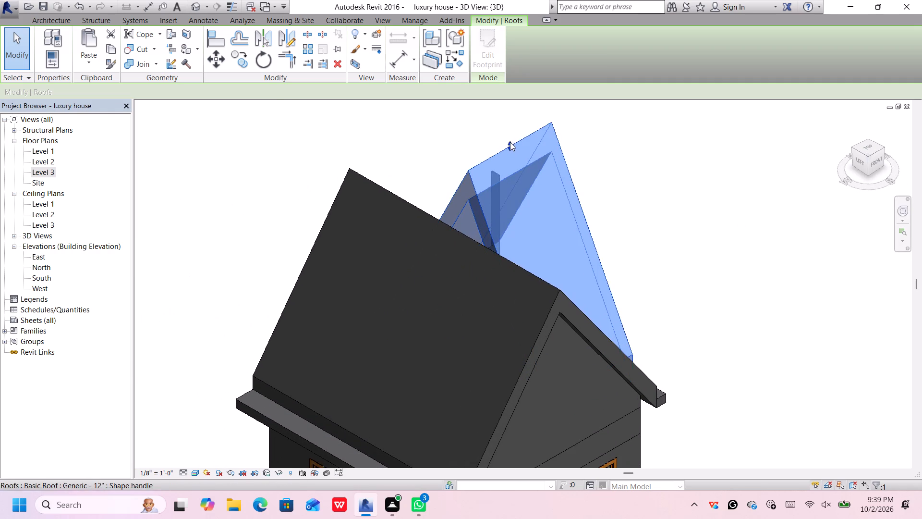
drag(509, 142, 522, 210)
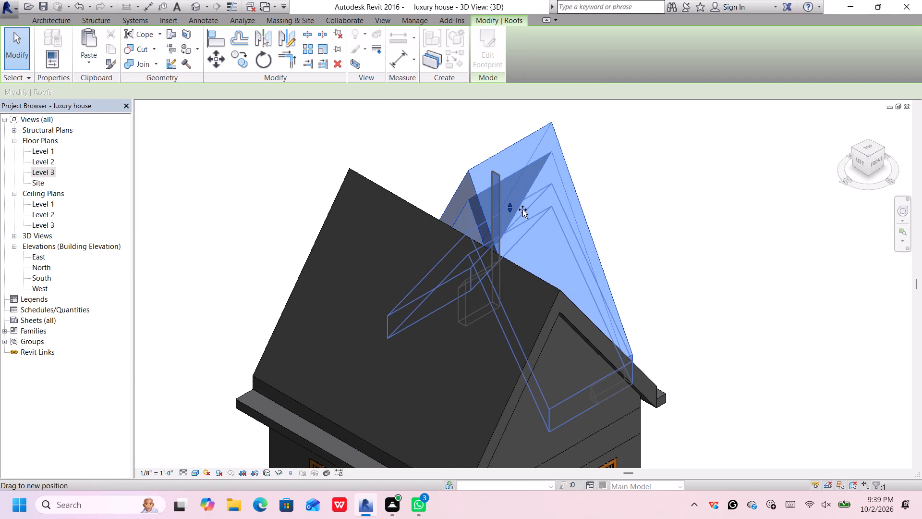
drag(522, 210, 522, 209)
scroll(617, 229, down, 2)
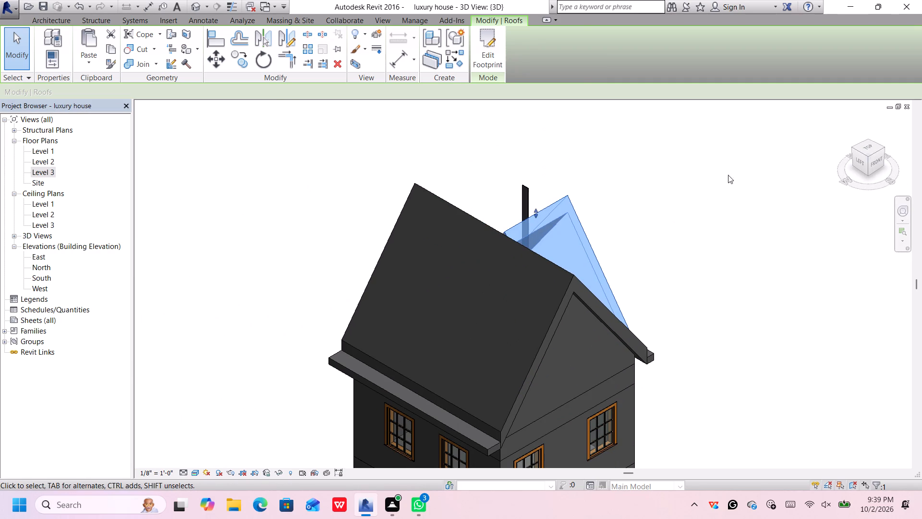
View the small gable roof from its open front and raise its ridge slightly with the shape handle.
click(881, 148)
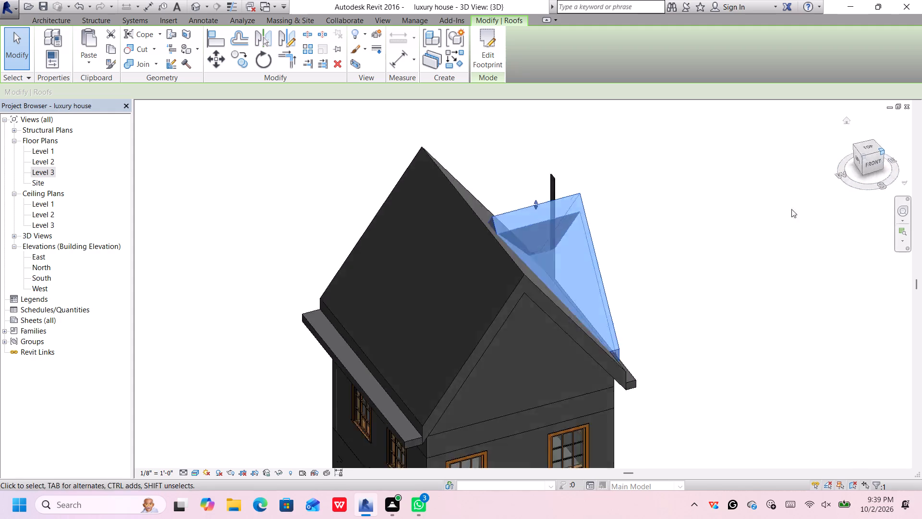
middle_drag(656, 312, 651, 304)
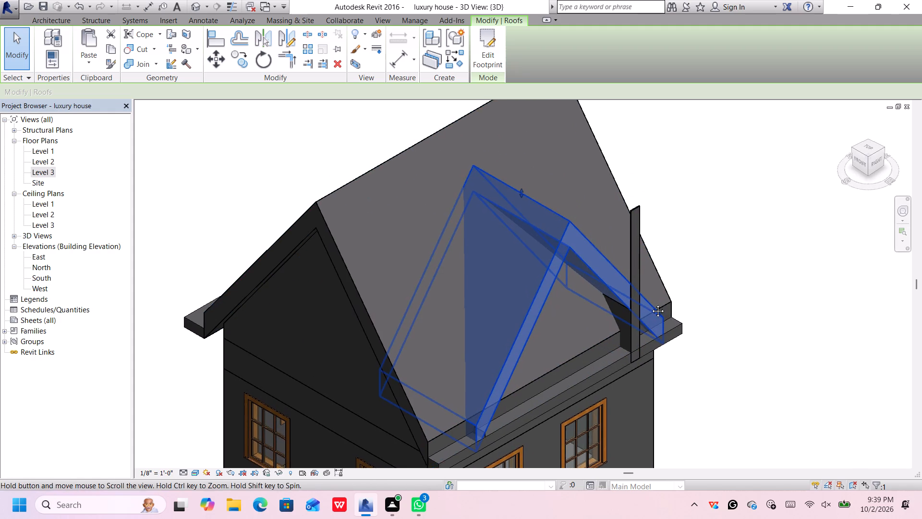
middle_drag(651, 304, 639, 287)
scroll(643, 290, down, 2)
scroll(535, 192, up, 2)
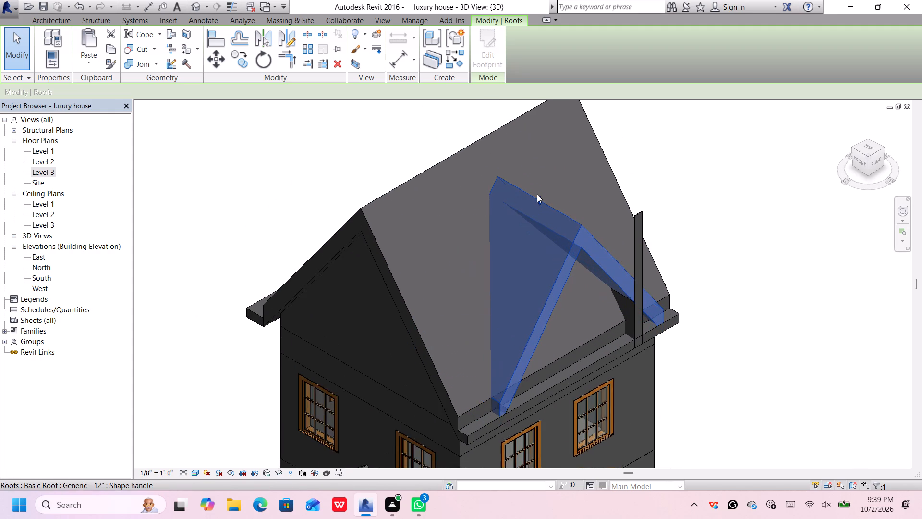
drag(540, 197, 536, 184)
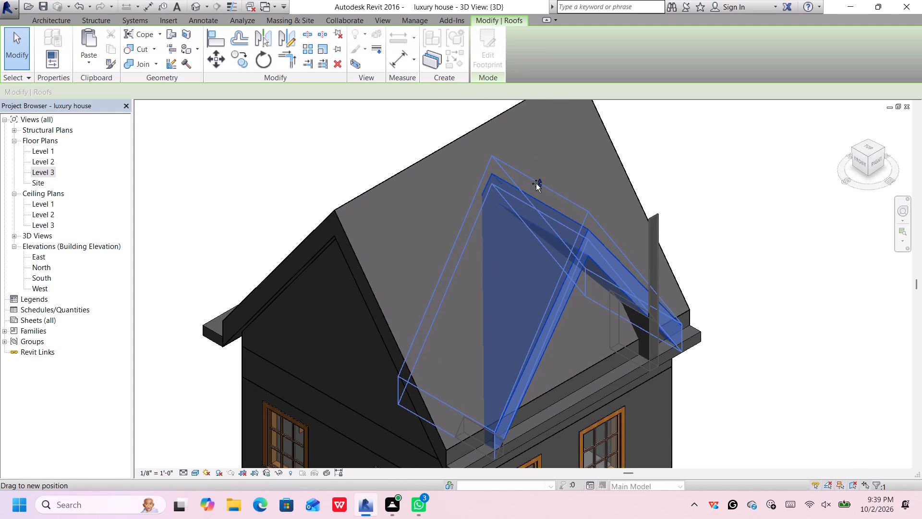
drag(536, 184, 534, 180)
scroll(755, 243, down, 3)
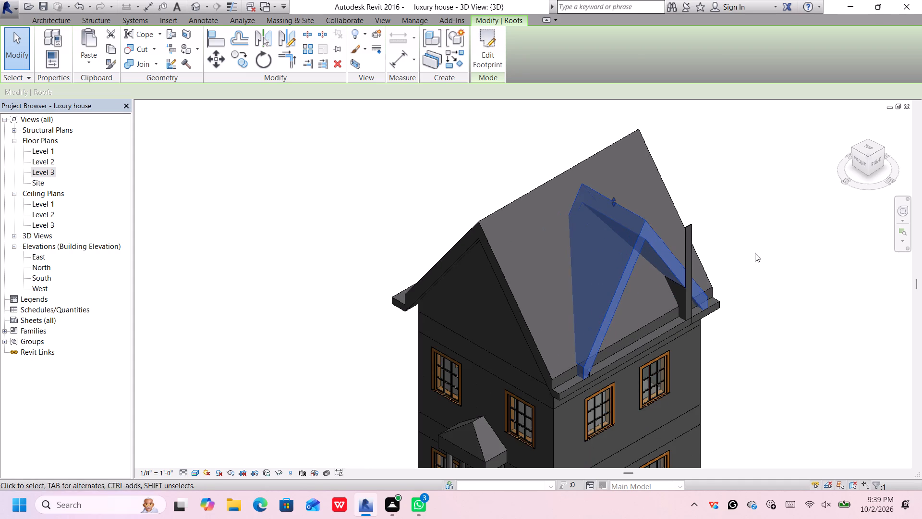
middle_drag(755, 262, 724, 223)
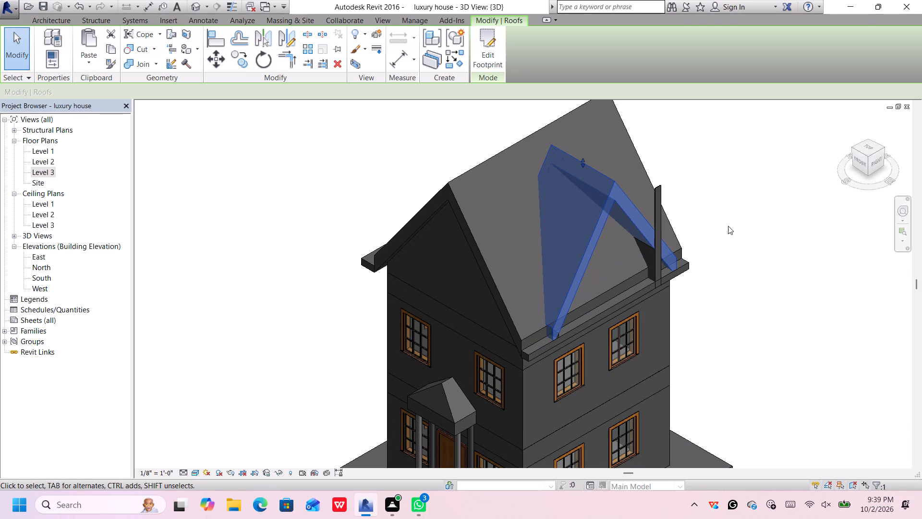
drag(583, 159, 581, 148)
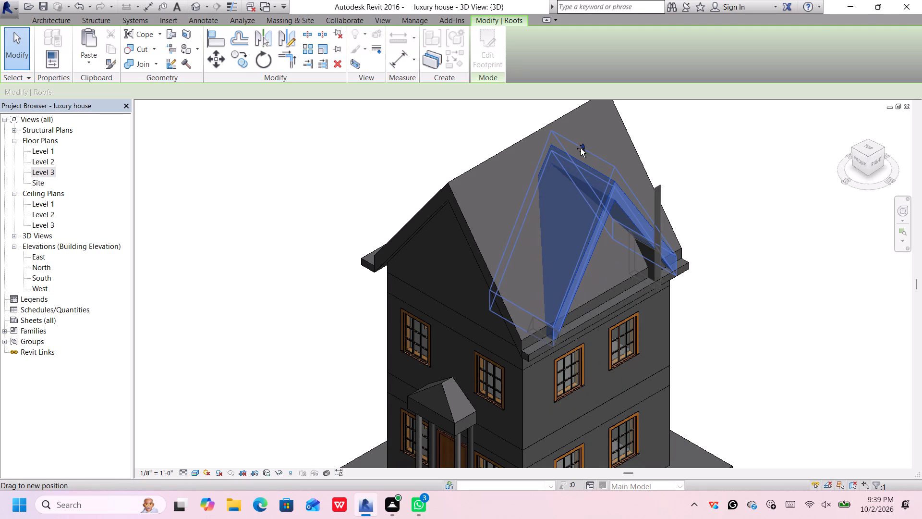
drag(581, 148, 578, 143)
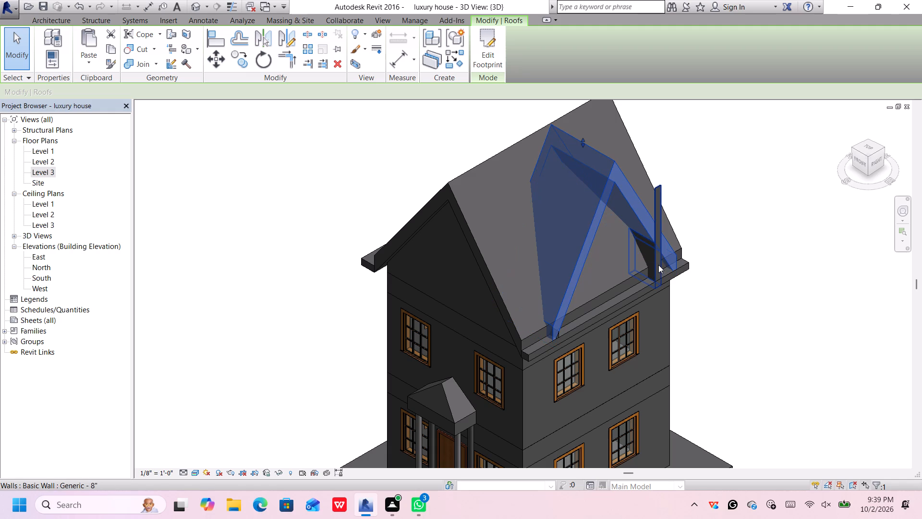
Delete the far upright wall that projects above the small gable roof.
click(658, 202)
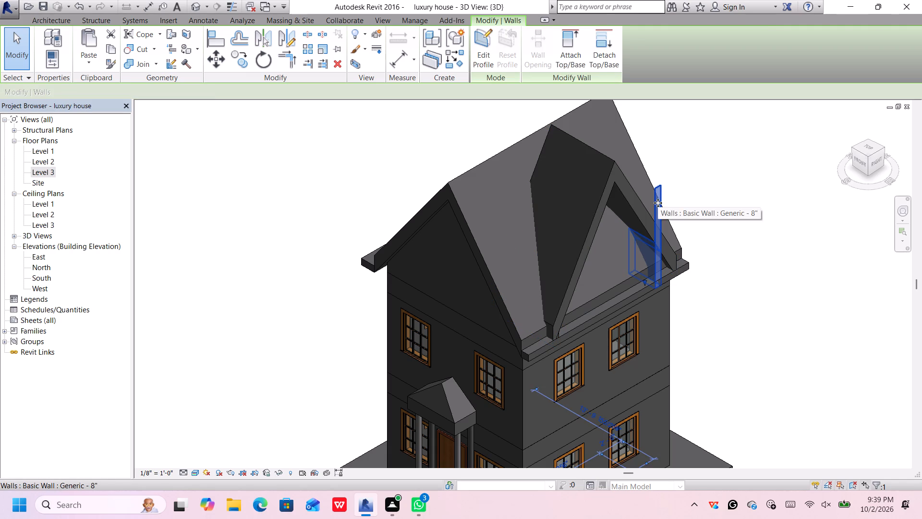
key(Delete)
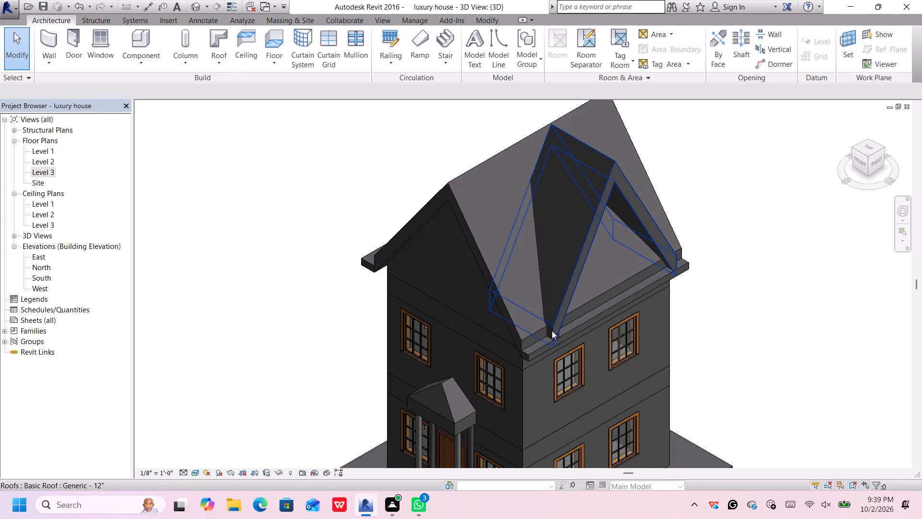
Delete the leftover wall piece sticking out at the lower front corner of the small gable roof.
scroll(554, 332, up, 3)
click(559, 337)
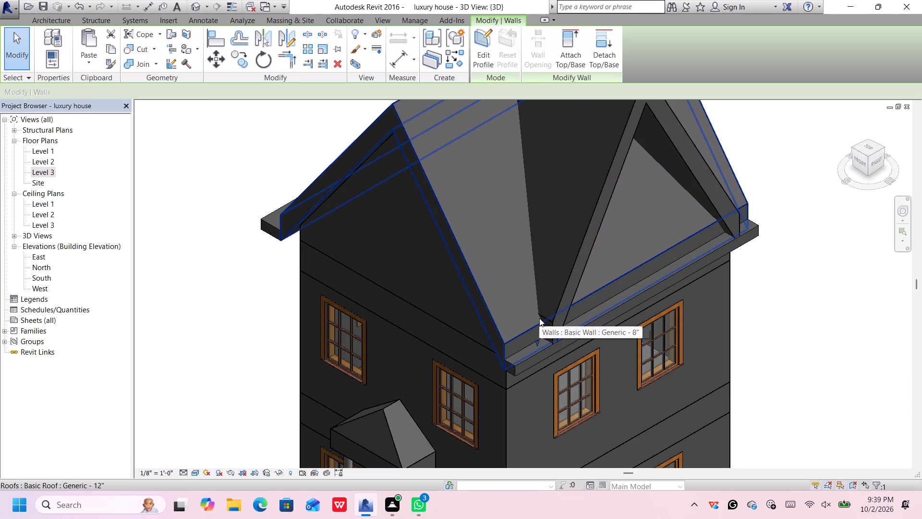
scroll(608, 325, down, 2)
middle_drag(608, 324, 556, 314)
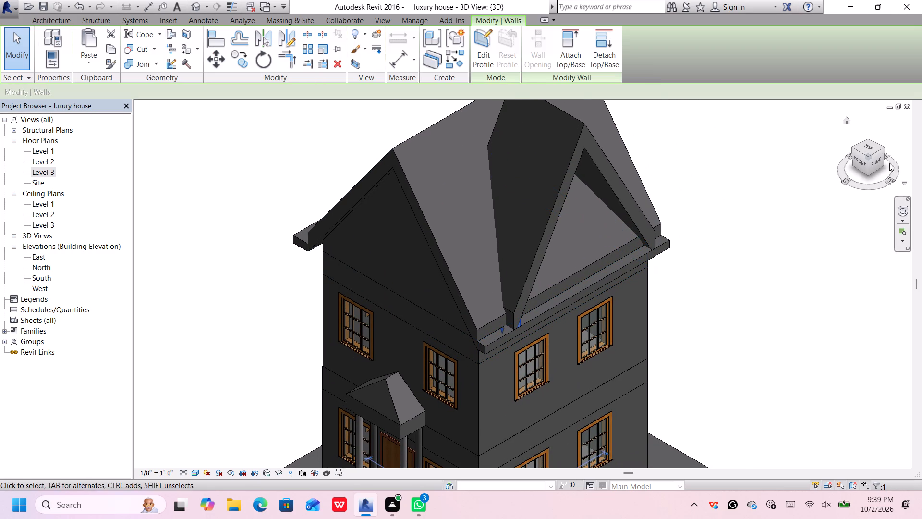
click(883, 146)
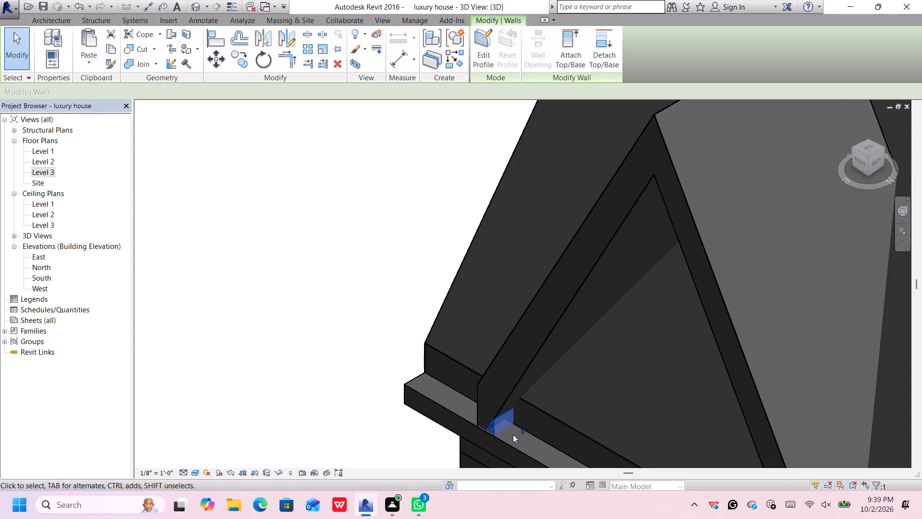
key(Delete)
Nudge the small gable roof outward, away from the main ridge, so its open front overhangs the main roof's eave.
scroll(560, 430, down, 5)
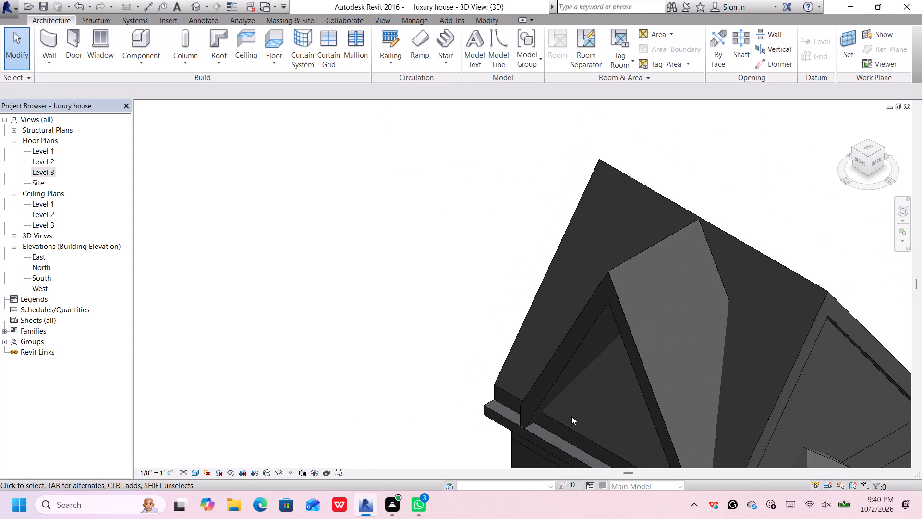
middle_drag(570, 420, 541, 371)
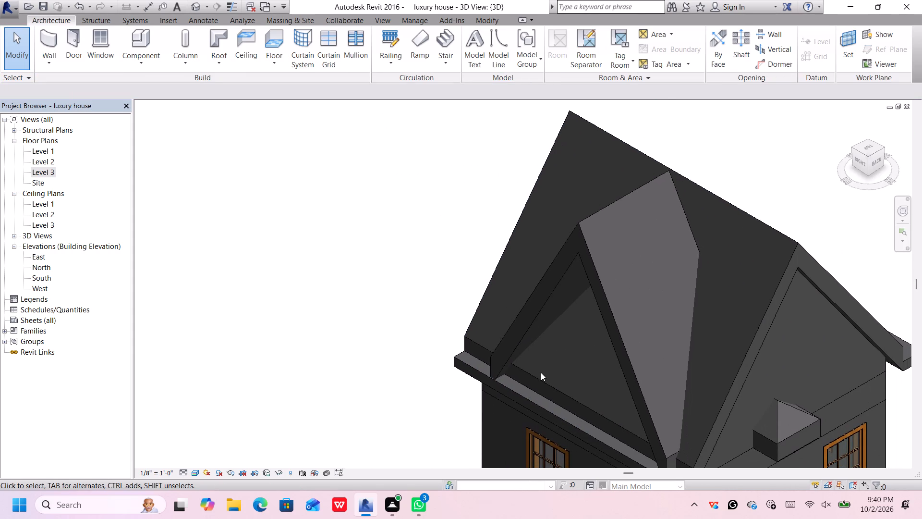
click(610, 321)
key(Down)
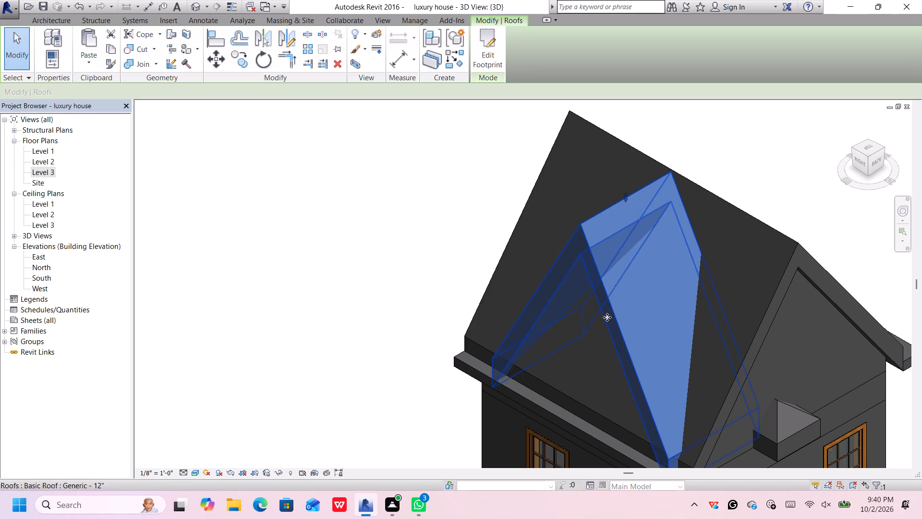
key(Down)
key(Left)
key(Left)
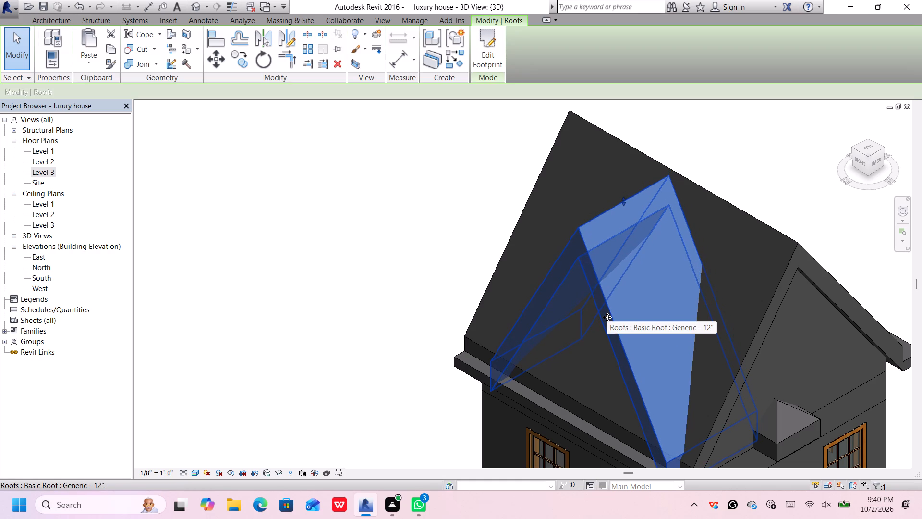
key(Up)
key(Up)
key(Up)
key(Up)
key(Up)
key(Up)
key(Up)
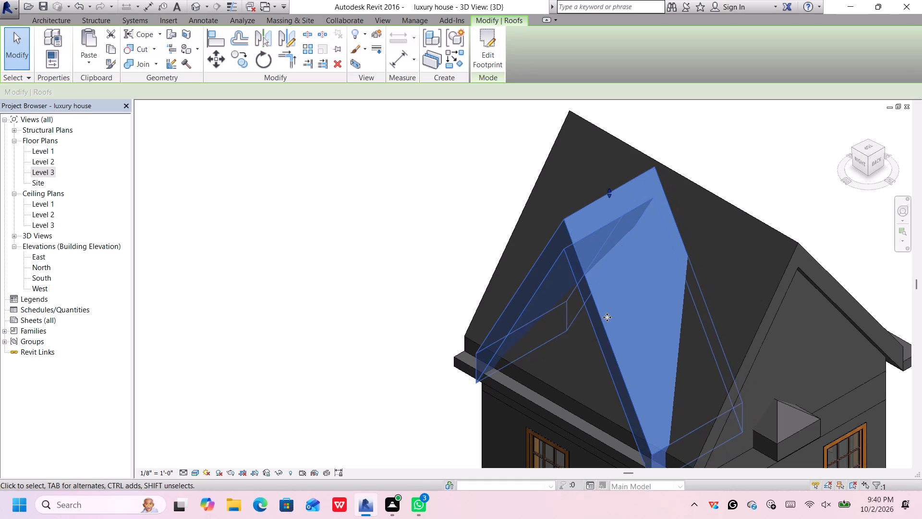
key(Left)
key(Left)
key(Left)
key(Left)
key(Left)
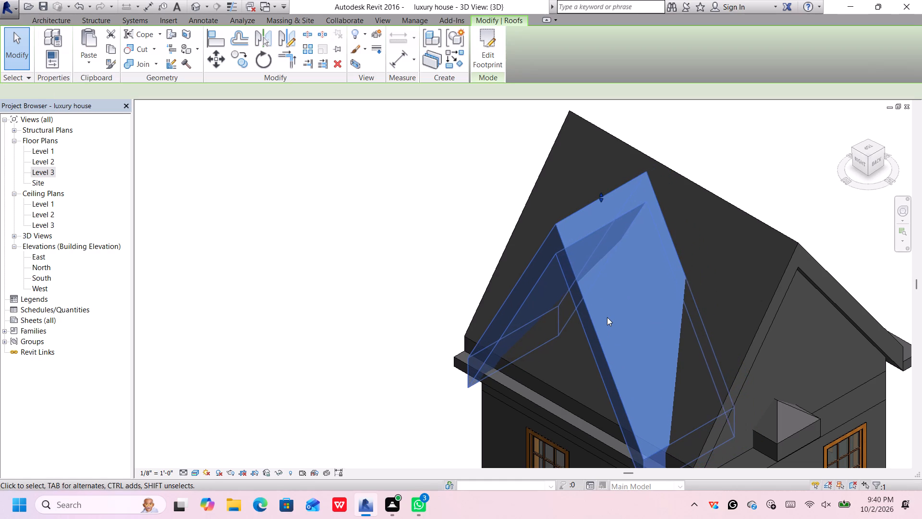
key(Left)
key(Left)
key(Left)
key(Left)
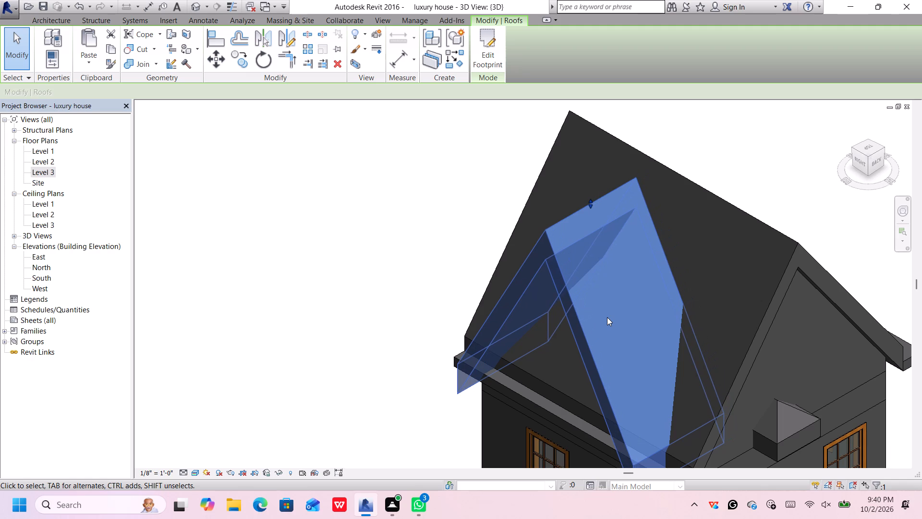
View the roofs from behind, start a Dormer opening, and save the project at the save reminder.
scroll(753, 270, down, 2)
middle_drag(819, 284, 777, 238)
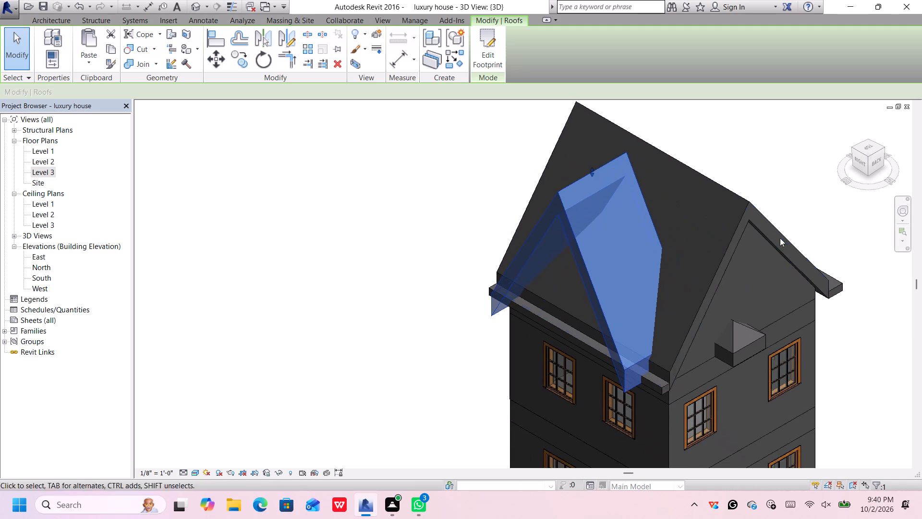
click(883, 146)
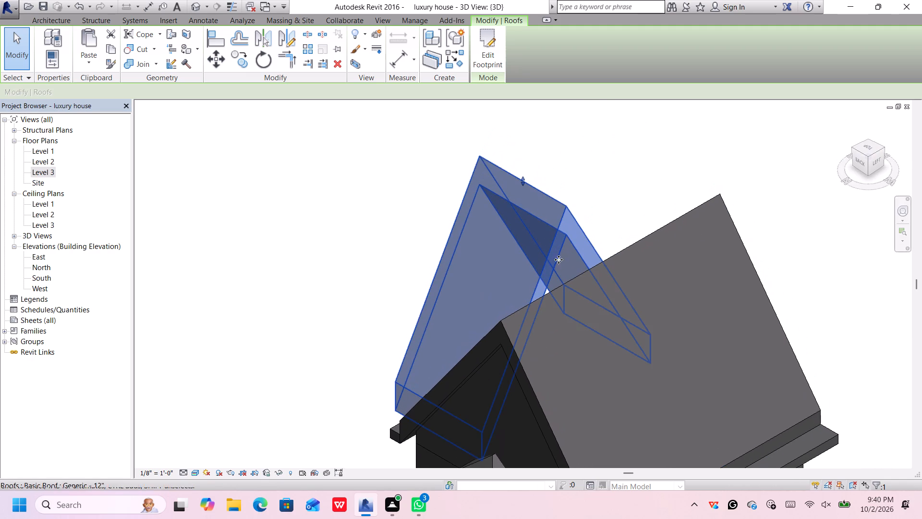
click(525, 238)
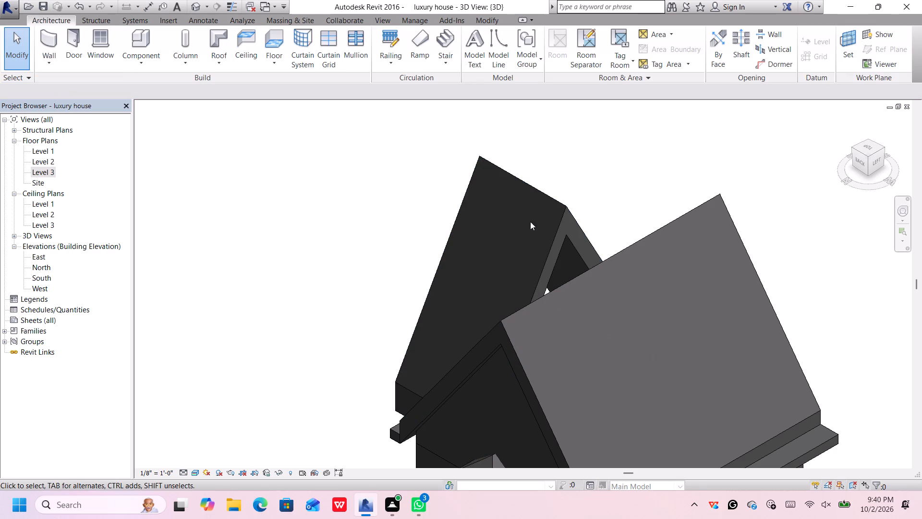
click(546, 207)
click(561, 225)
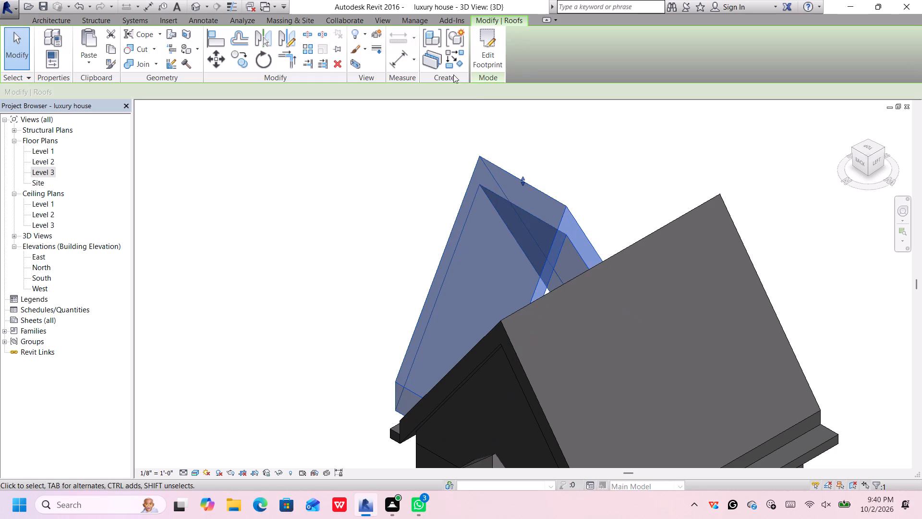
click(50, 19)
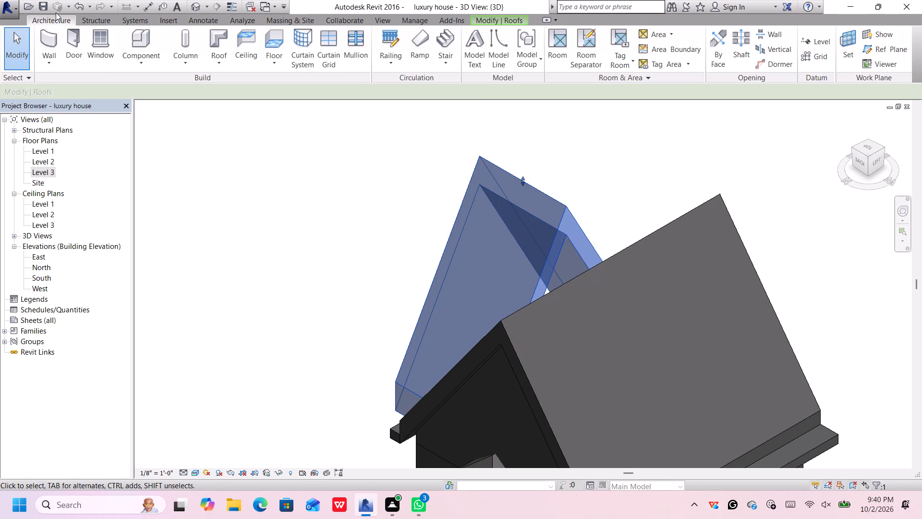
click(770, 62)
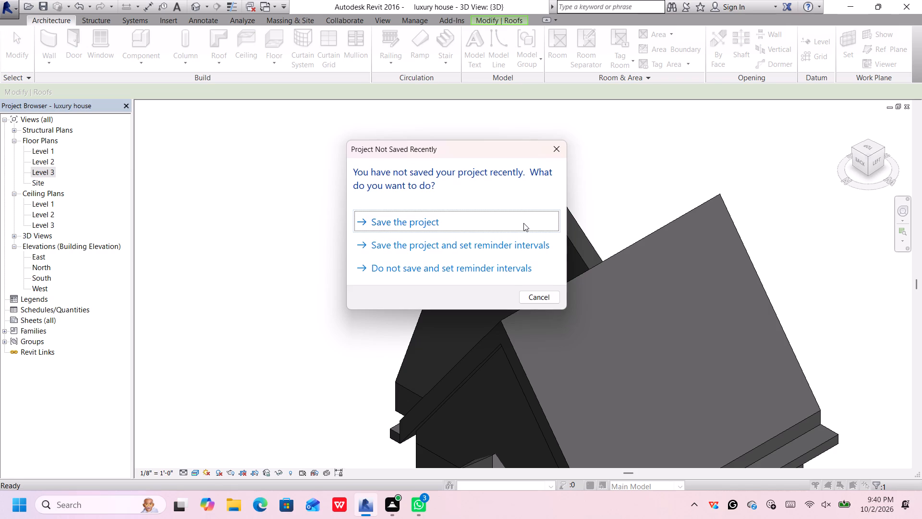
click(525, 226)
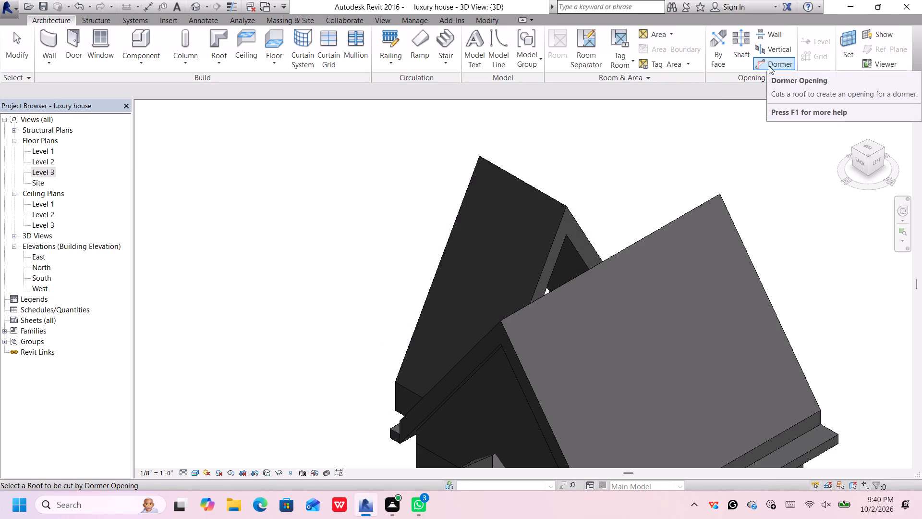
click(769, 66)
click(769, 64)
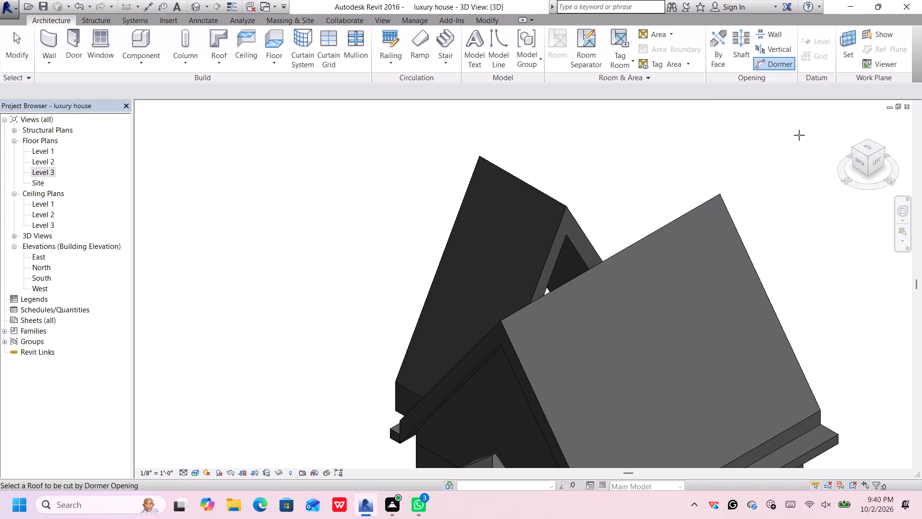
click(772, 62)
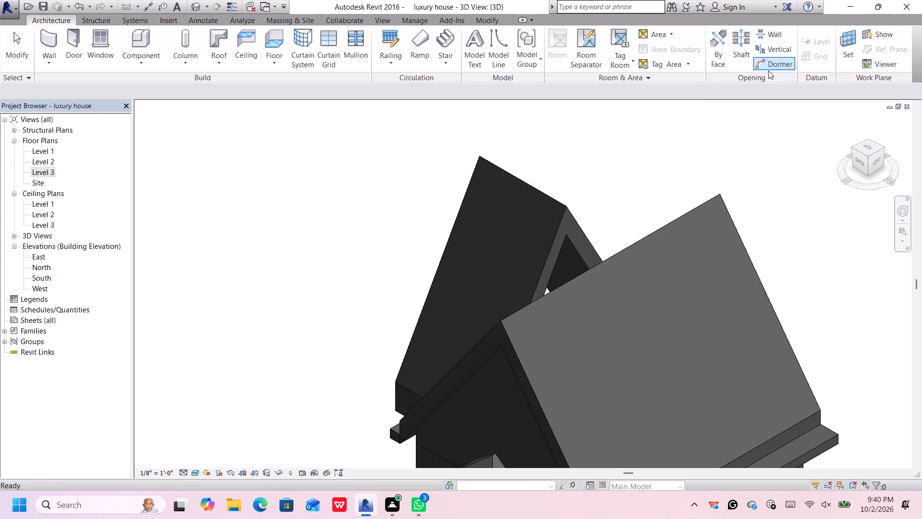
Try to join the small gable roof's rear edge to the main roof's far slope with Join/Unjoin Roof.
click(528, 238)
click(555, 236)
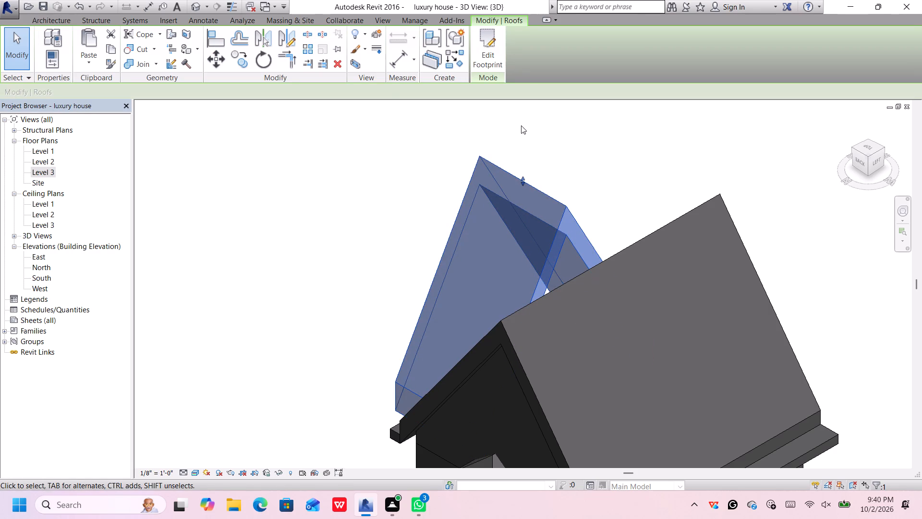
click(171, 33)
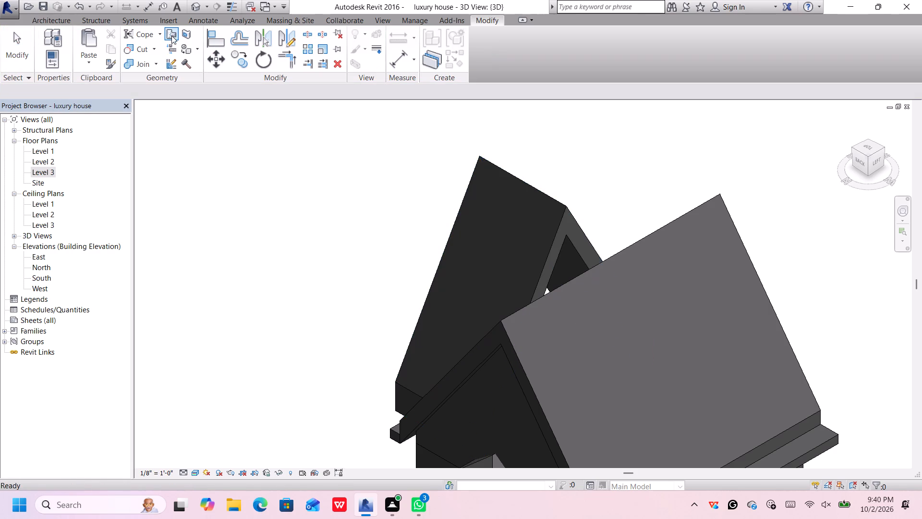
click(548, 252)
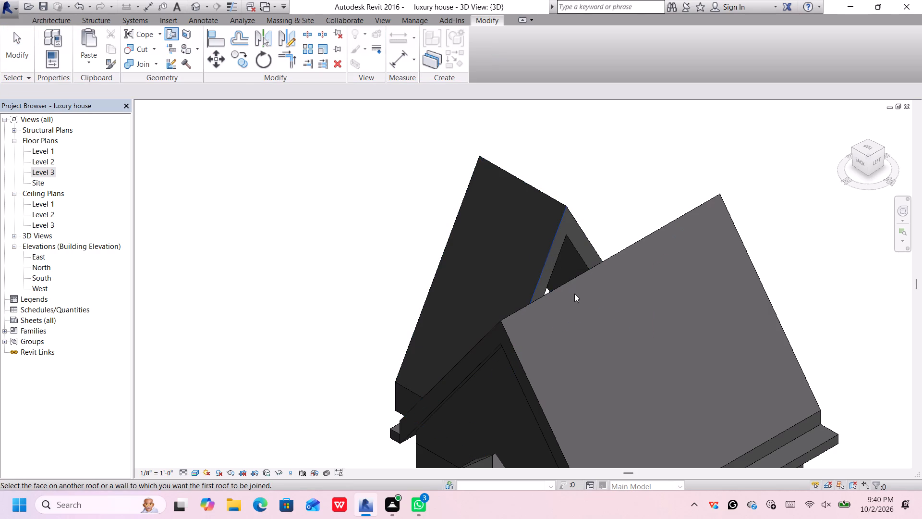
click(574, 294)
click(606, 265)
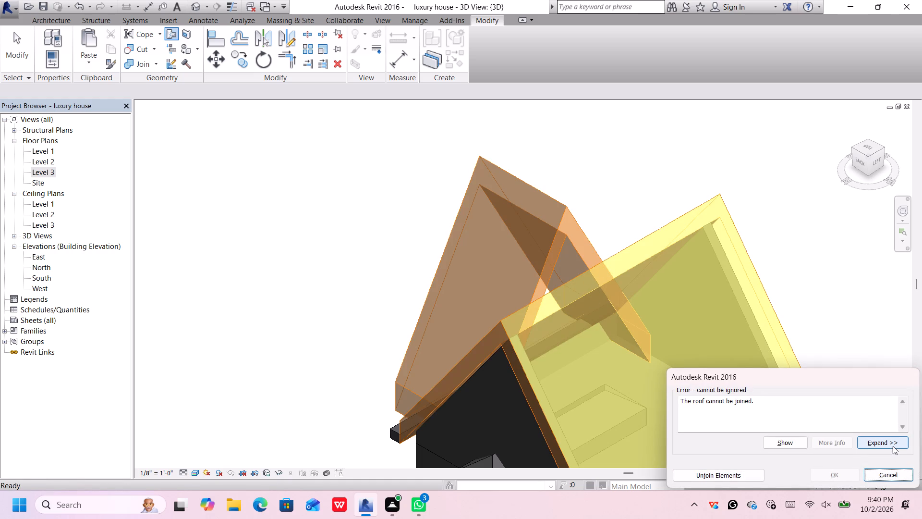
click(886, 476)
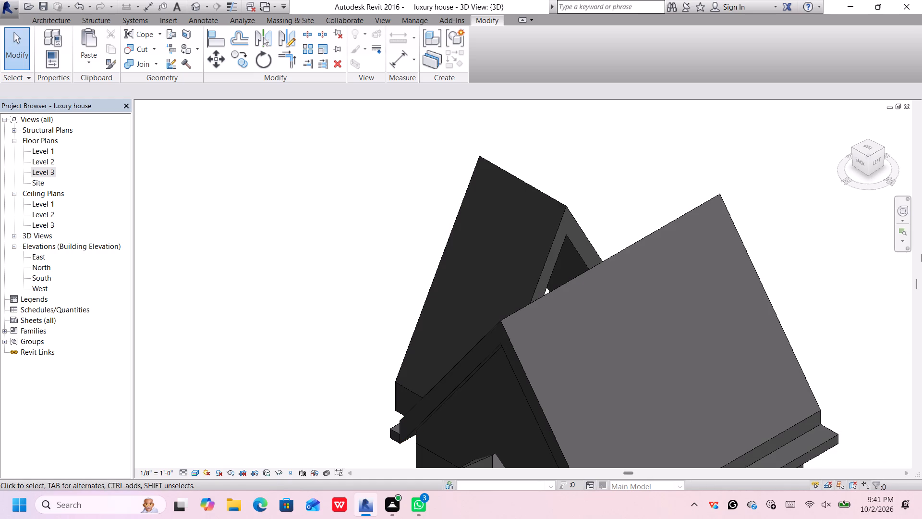
Orbit to the back of the house and dismiss the blank pop-up covering the model.
click(850, 148)
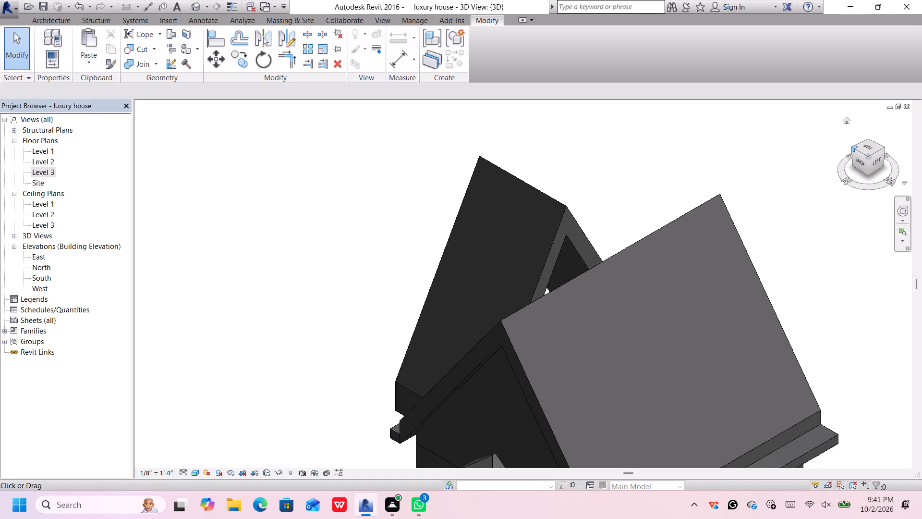
click(854, 148)
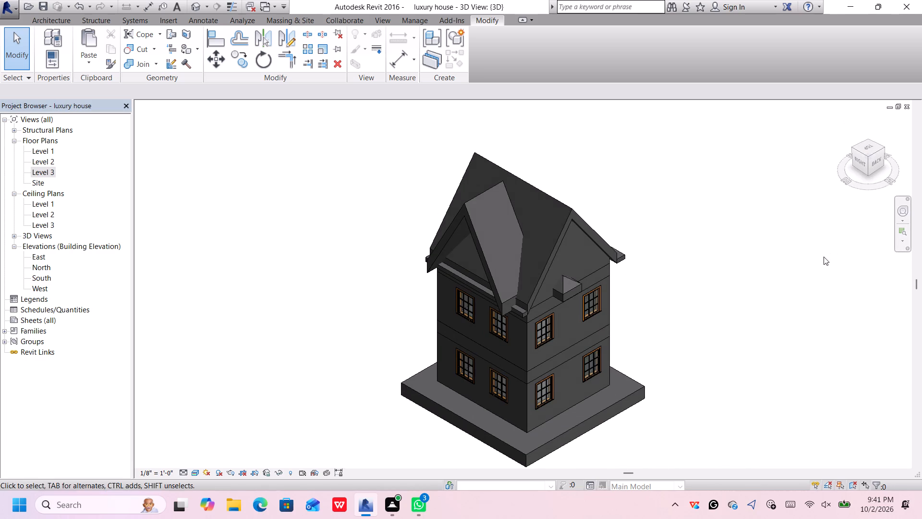
middle_drag(823, 257, 789, 279)
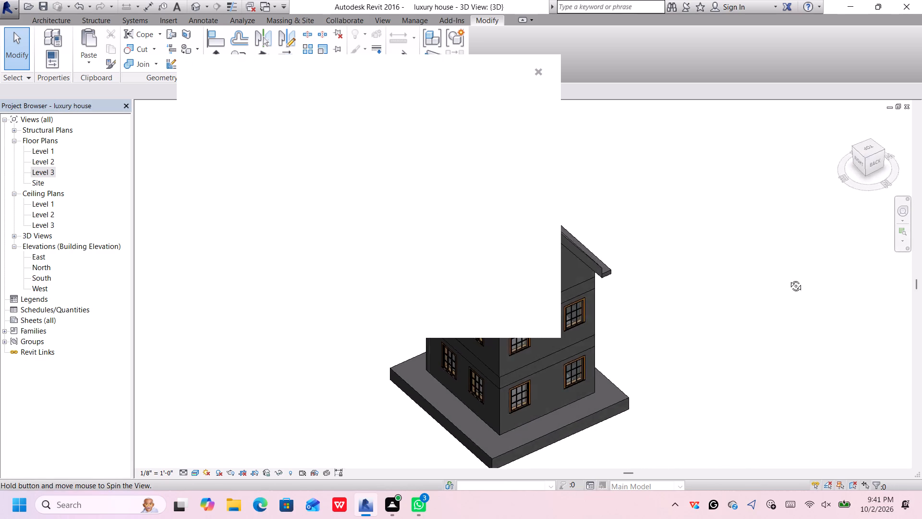
middle_drag(789, 279, 760, 283)
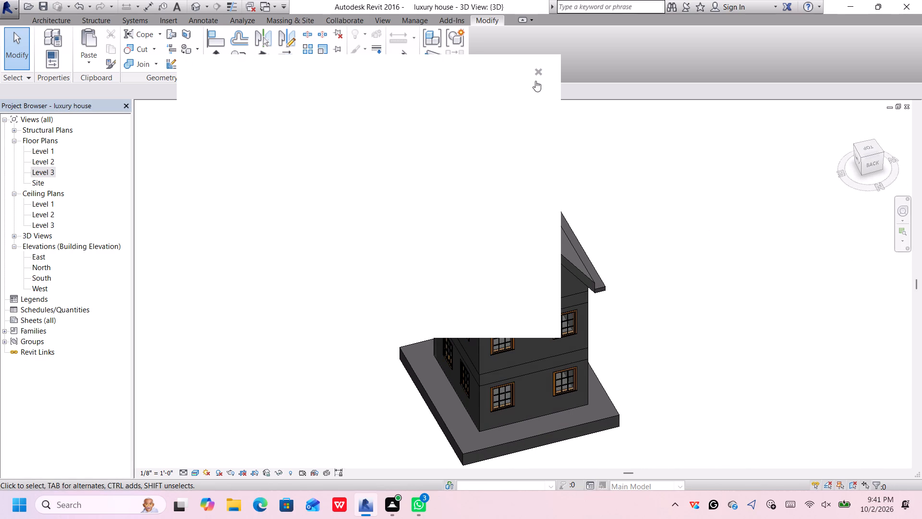
click(537, 72)
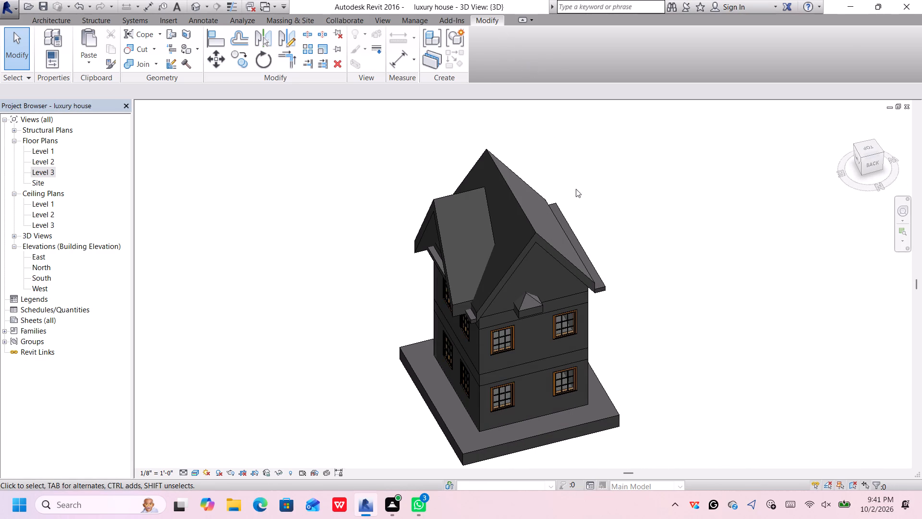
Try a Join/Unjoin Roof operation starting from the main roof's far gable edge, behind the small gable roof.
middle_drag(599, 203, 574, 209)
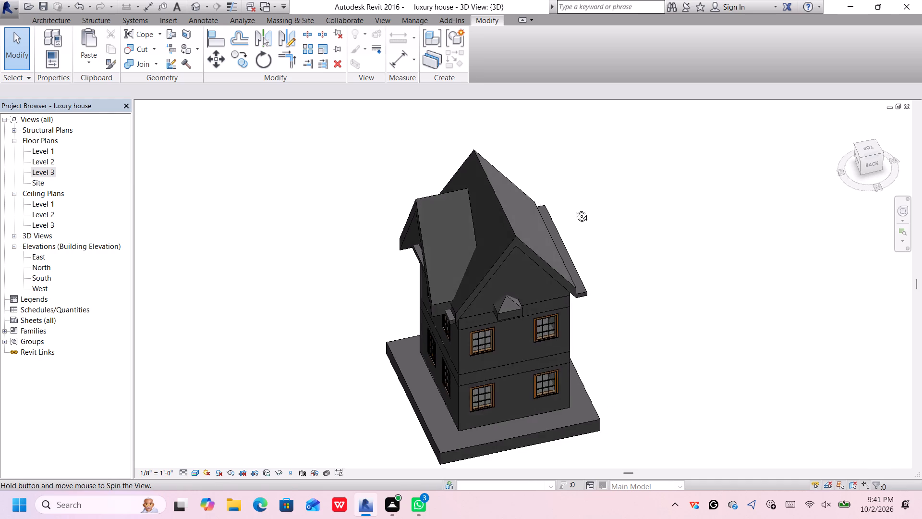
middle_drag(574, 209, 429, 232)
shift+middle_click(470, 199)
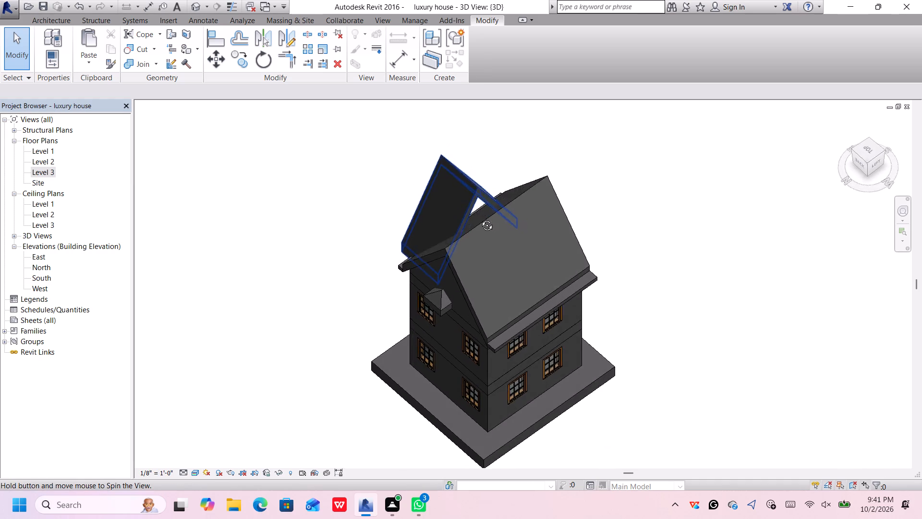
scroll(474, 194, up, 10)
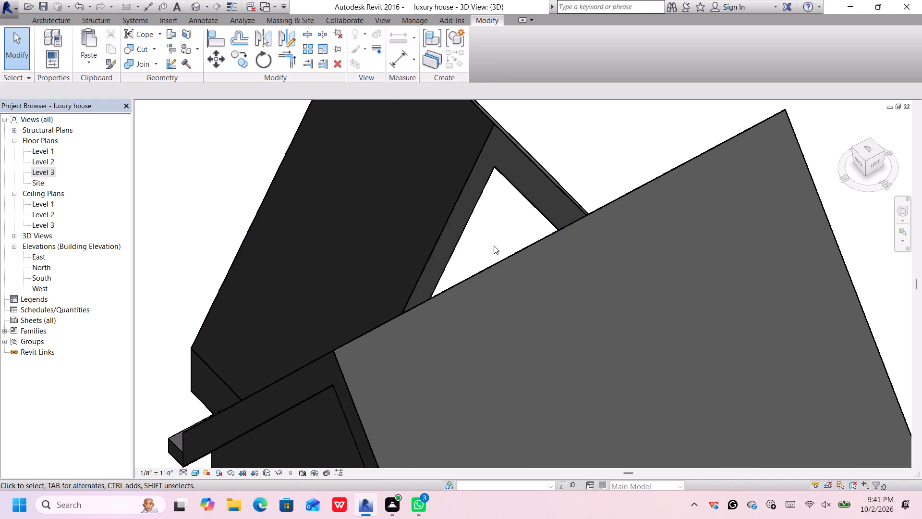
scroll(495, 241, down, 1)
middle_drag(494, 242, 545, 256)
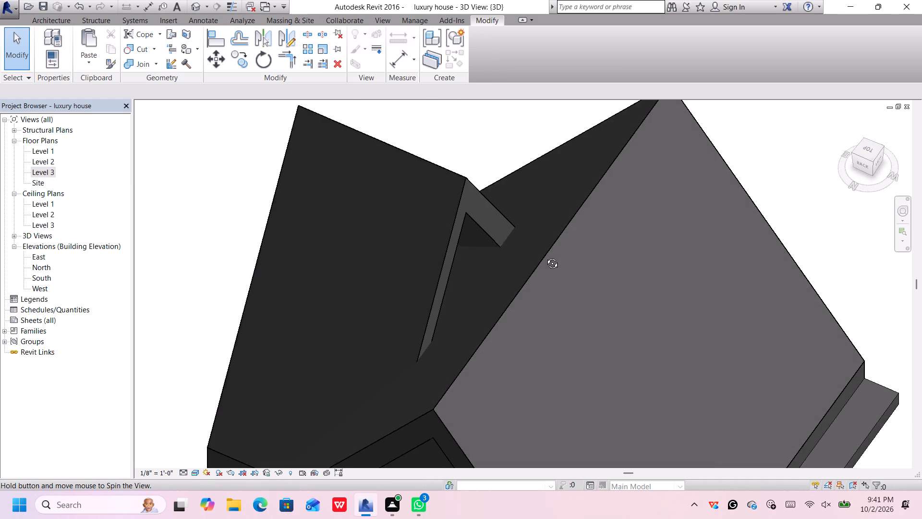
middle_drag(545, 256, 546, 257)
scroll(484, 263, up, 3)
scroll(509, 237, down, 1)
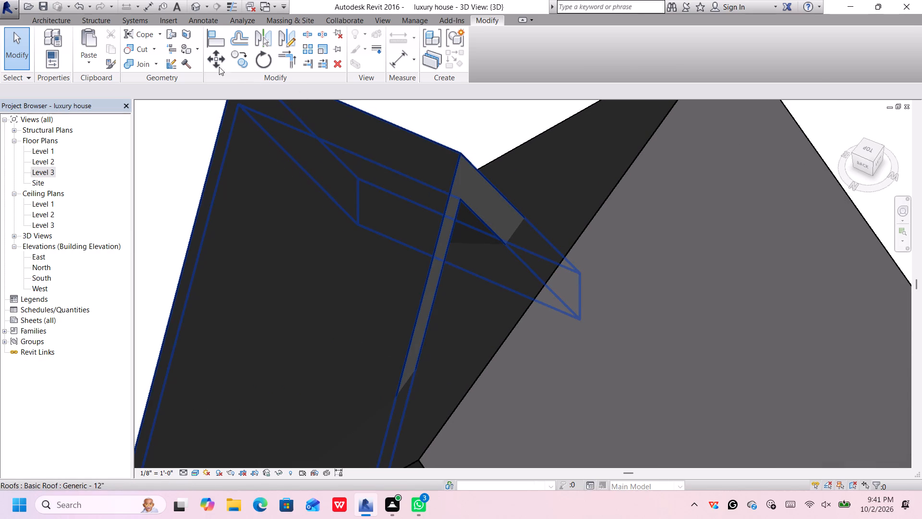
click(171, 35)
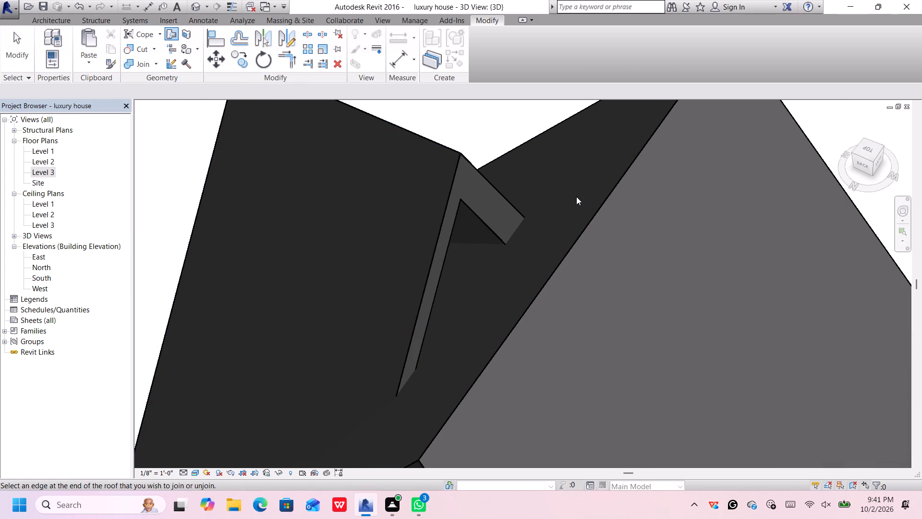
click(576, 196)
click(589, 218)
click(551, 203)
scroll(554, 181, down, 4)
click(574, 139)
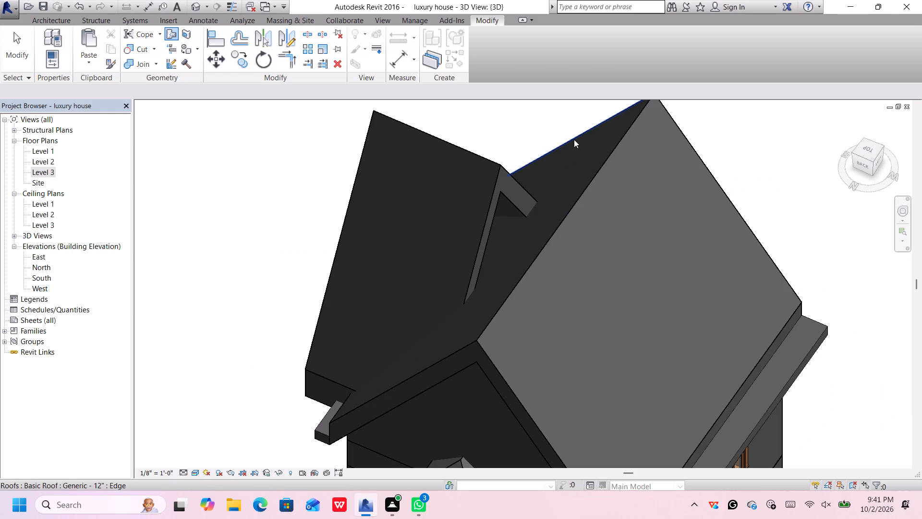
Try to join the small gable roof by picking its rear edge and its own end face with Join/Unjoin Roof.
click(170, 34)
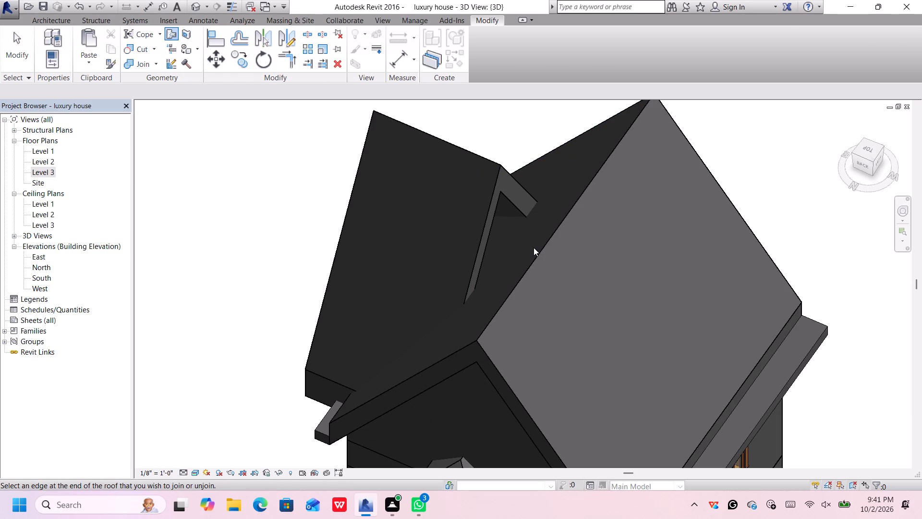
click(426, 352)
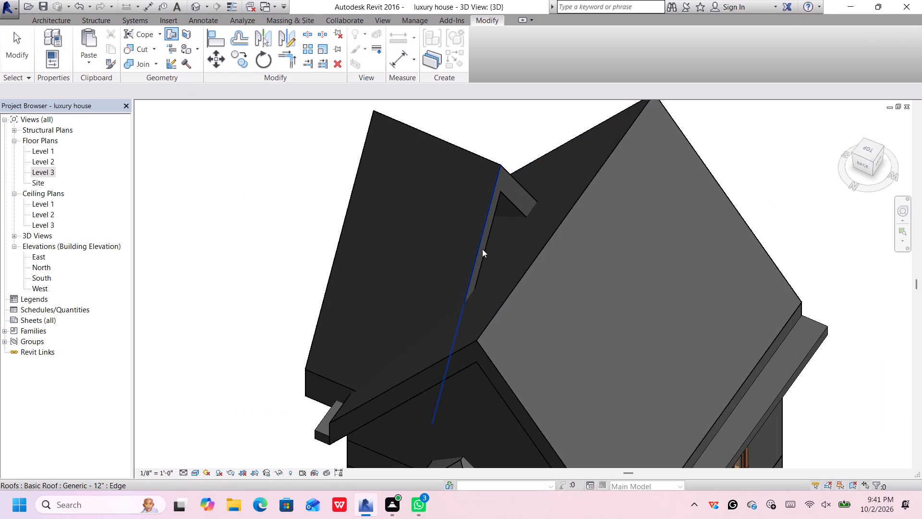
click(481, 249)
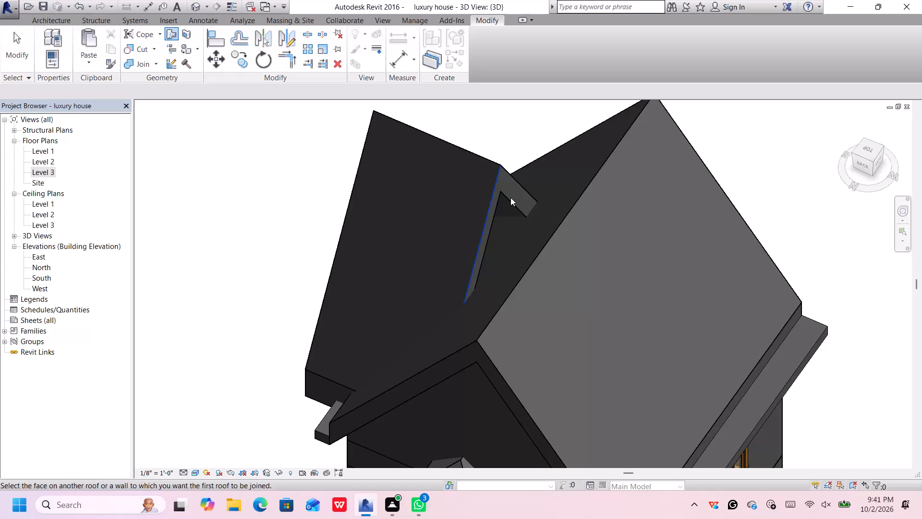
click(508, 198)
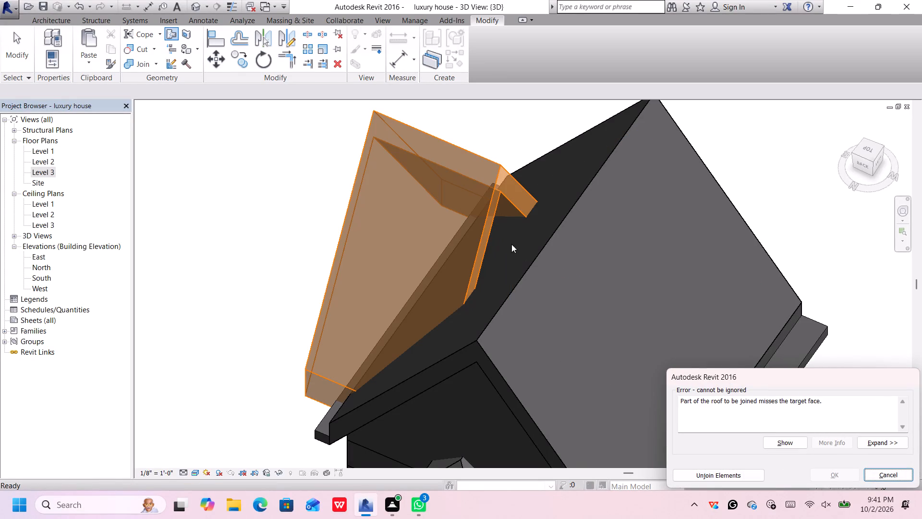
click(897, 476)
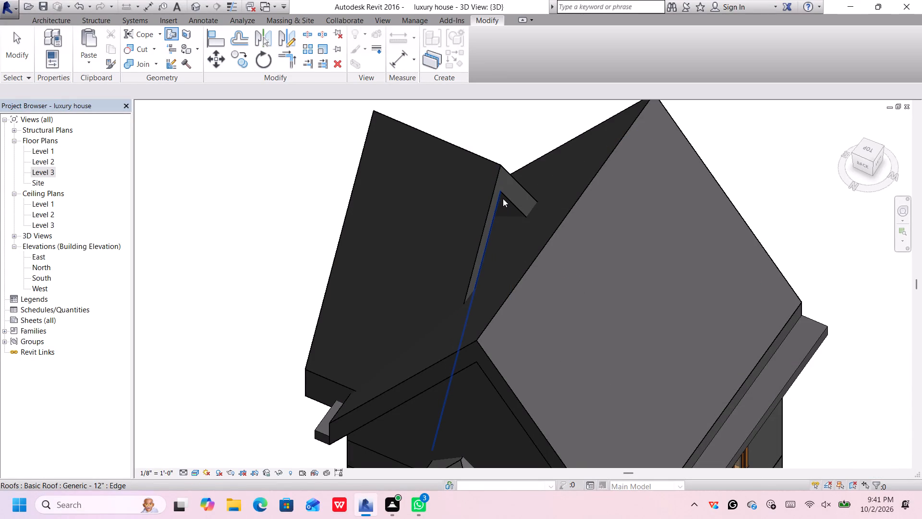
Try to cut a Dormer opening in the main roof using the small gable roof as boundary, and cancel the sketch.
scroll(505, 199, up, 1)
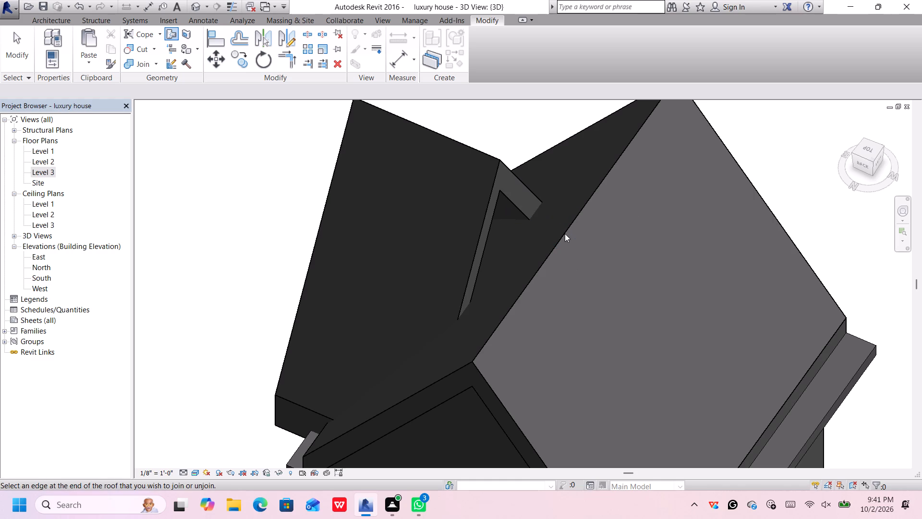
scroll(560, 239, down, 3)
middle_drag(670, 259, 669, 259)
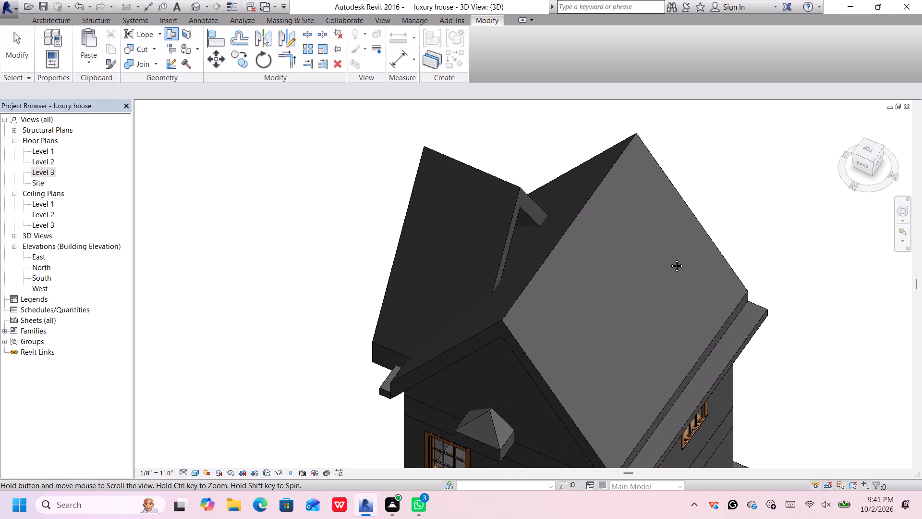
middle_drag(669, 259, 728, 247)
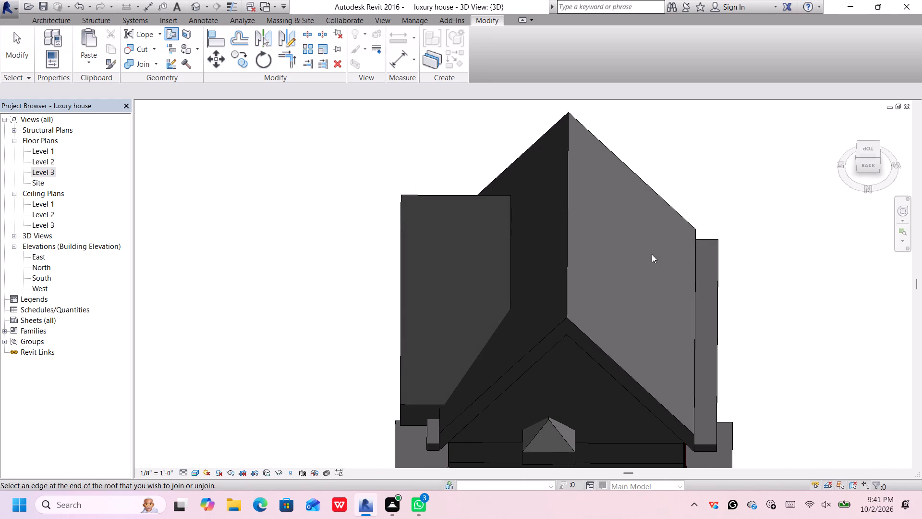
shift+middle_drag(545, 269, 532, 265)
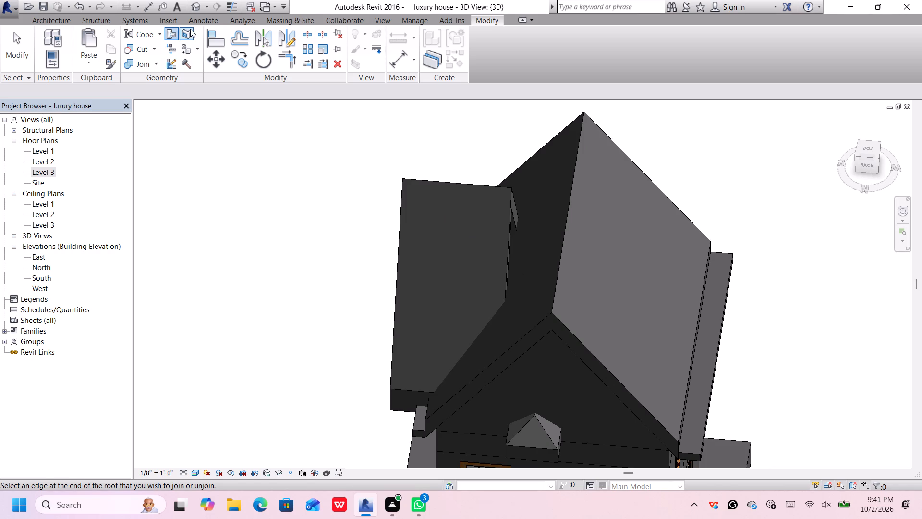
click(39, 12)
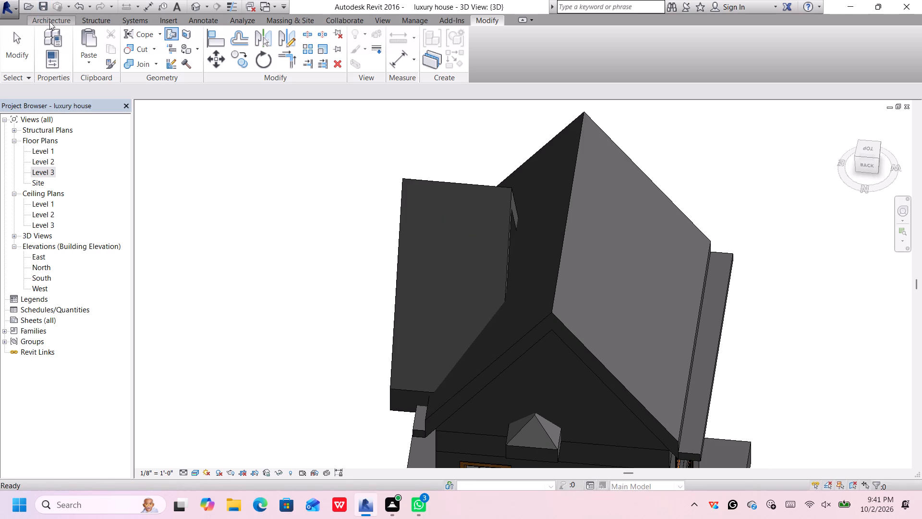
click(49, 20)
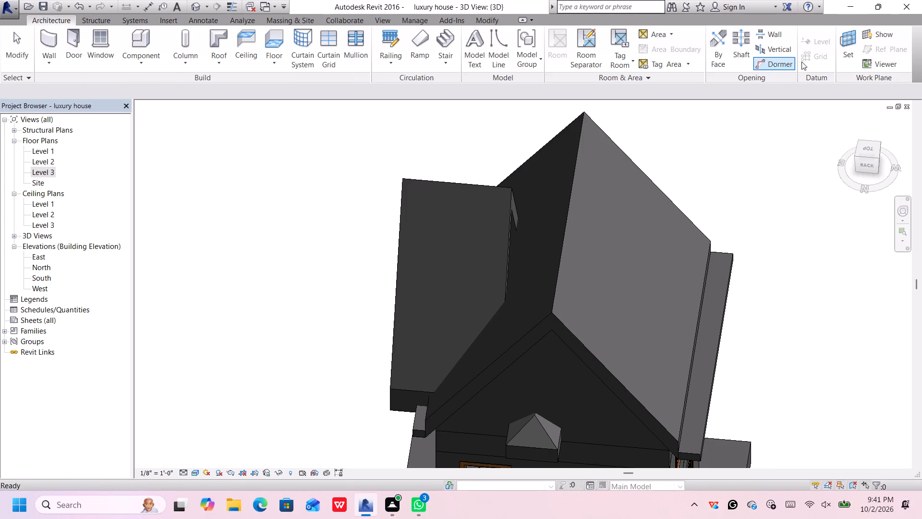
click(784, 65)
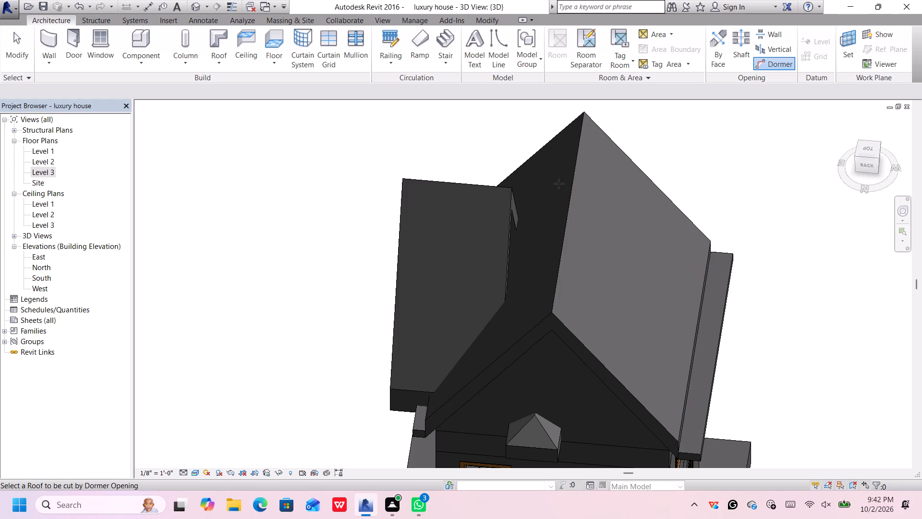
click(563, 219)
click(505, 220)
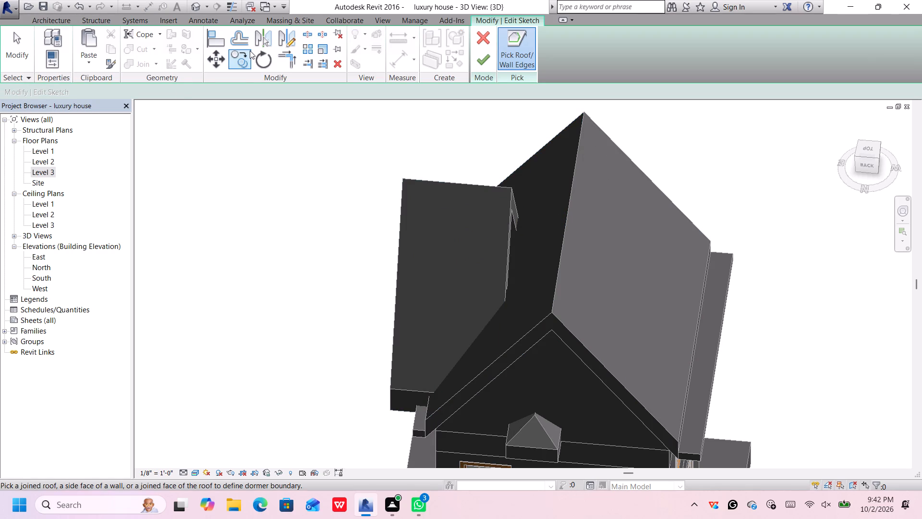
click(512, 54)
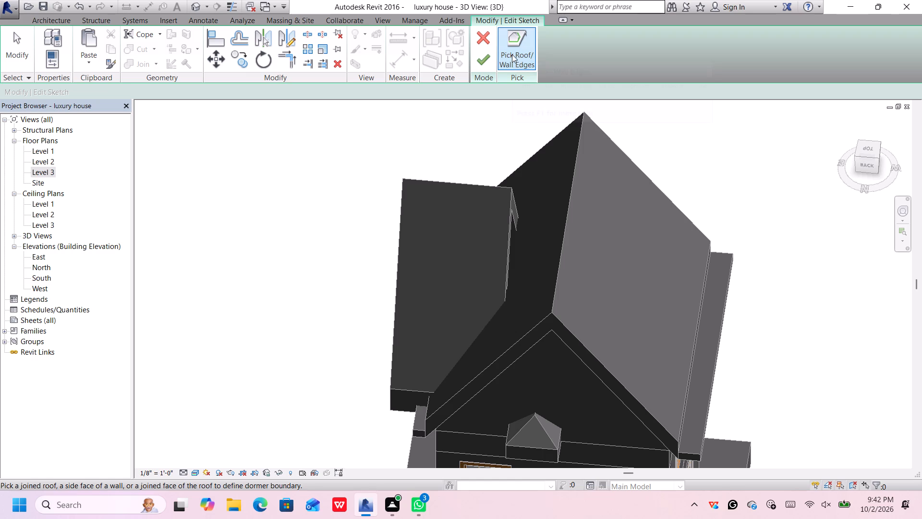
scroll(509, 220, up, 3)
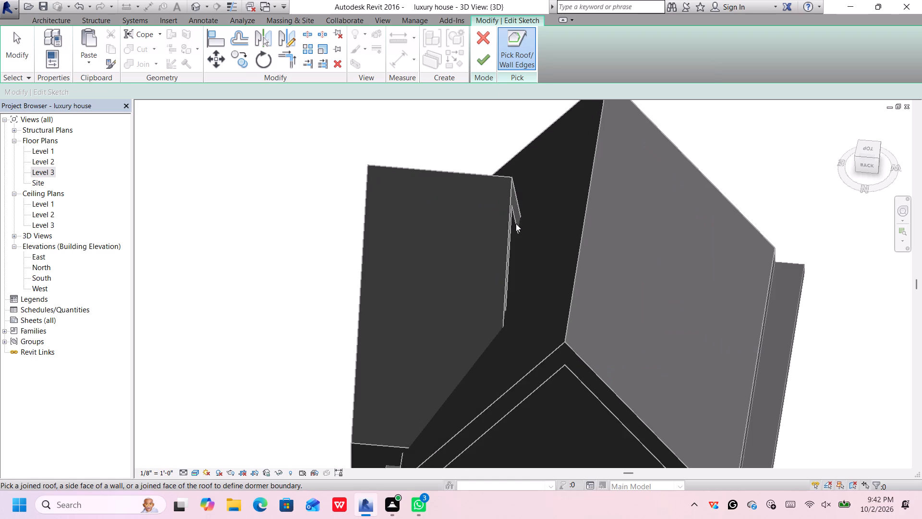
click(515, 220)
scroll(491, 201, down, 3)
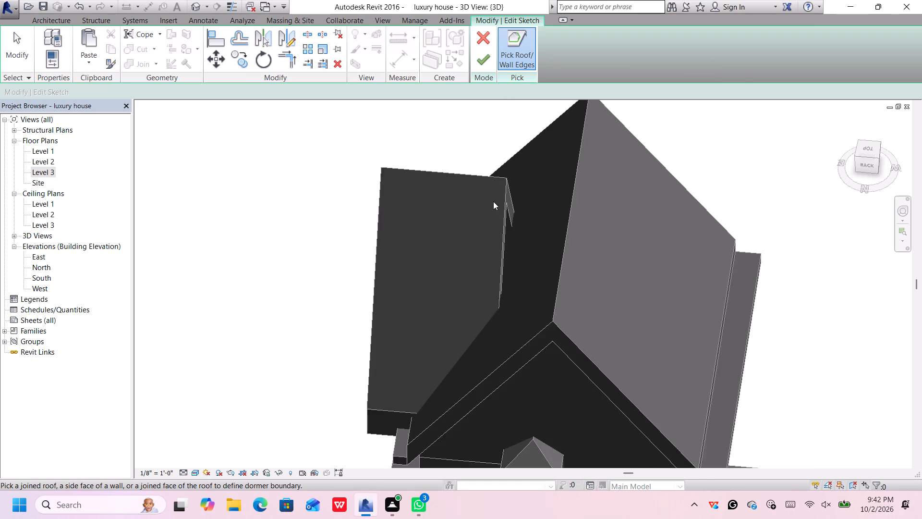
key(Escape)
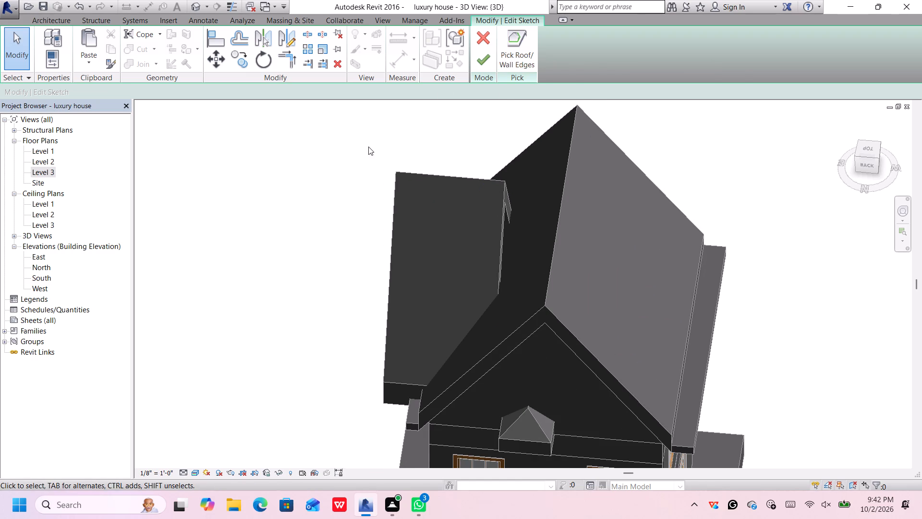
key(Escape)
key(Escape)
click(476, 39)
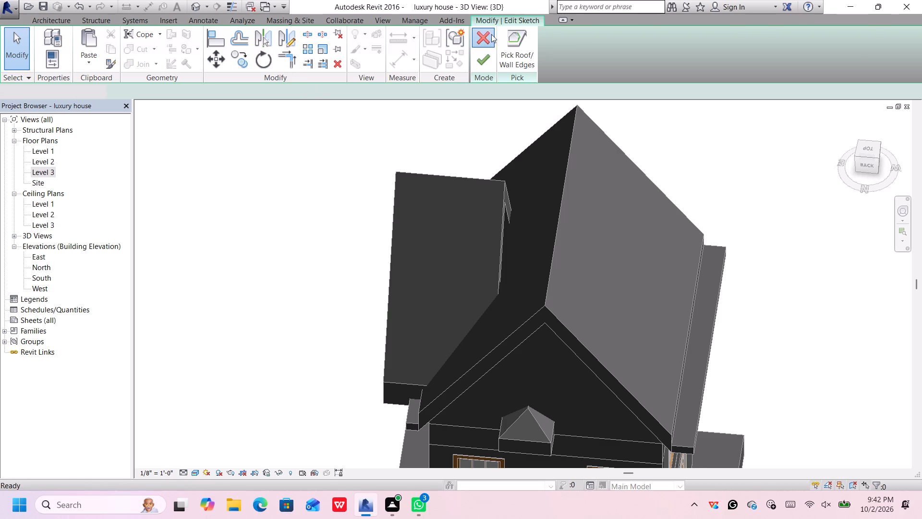
Join the small gable roof's lower rear edge to the main roof's adjacent slope with Join/Unjoin Roof.
middle_drag(504, 248, 471, 226)
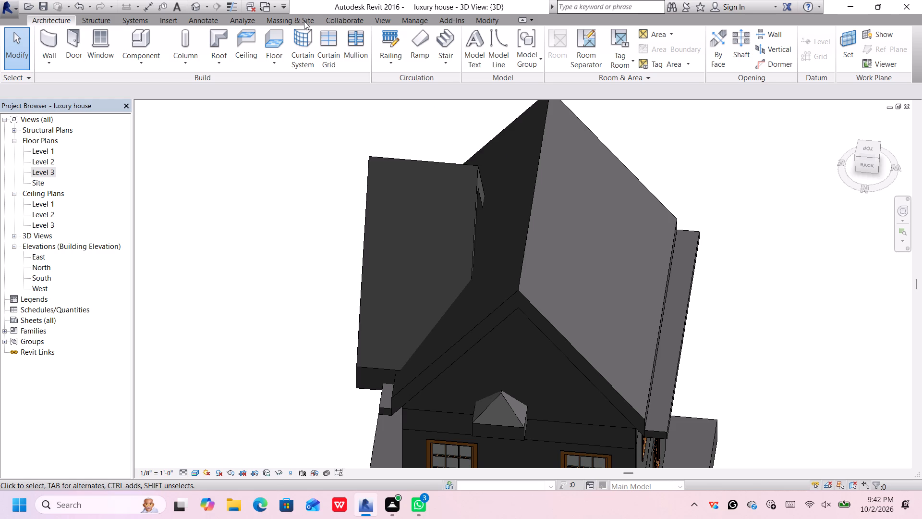
click(483, 17)
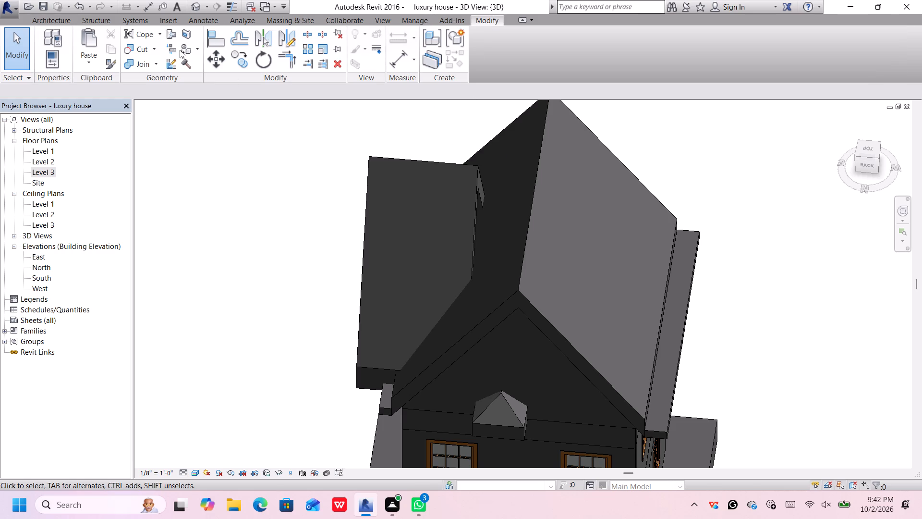
click(170, 35)
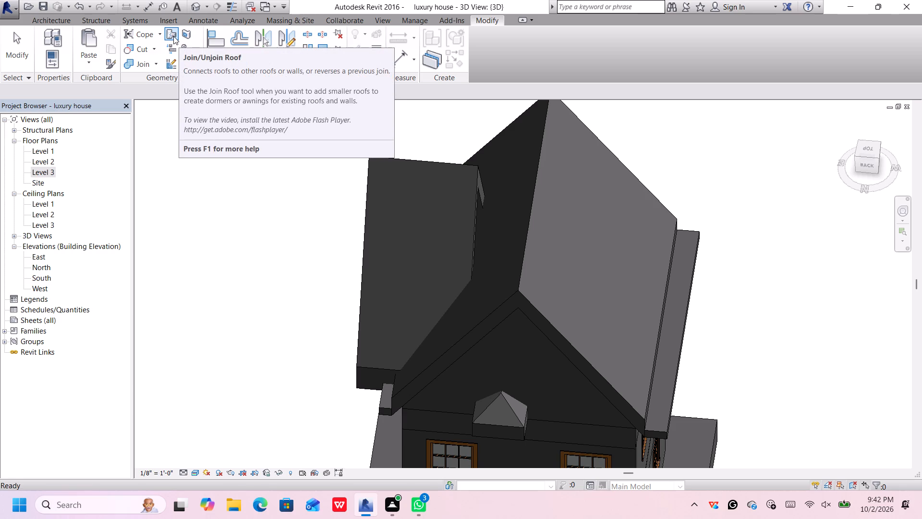
click(173, 36)
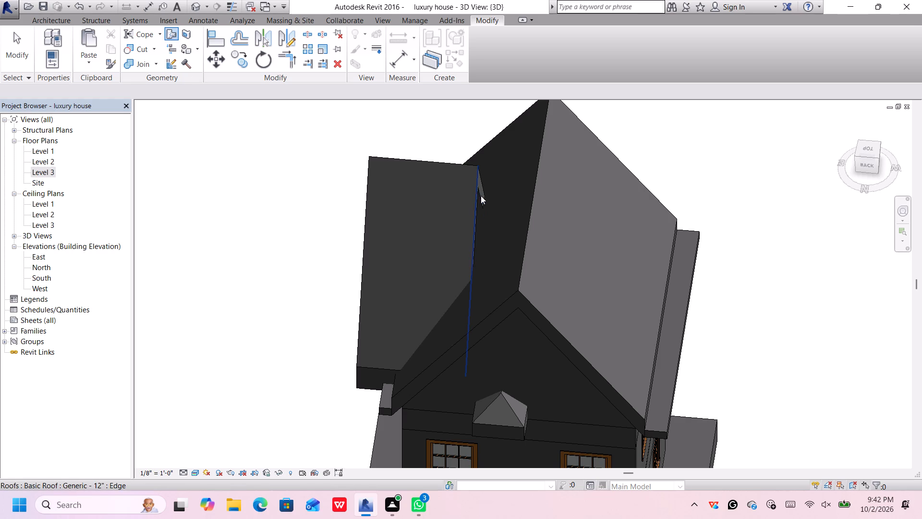
scroll(481, 196, up, 4)
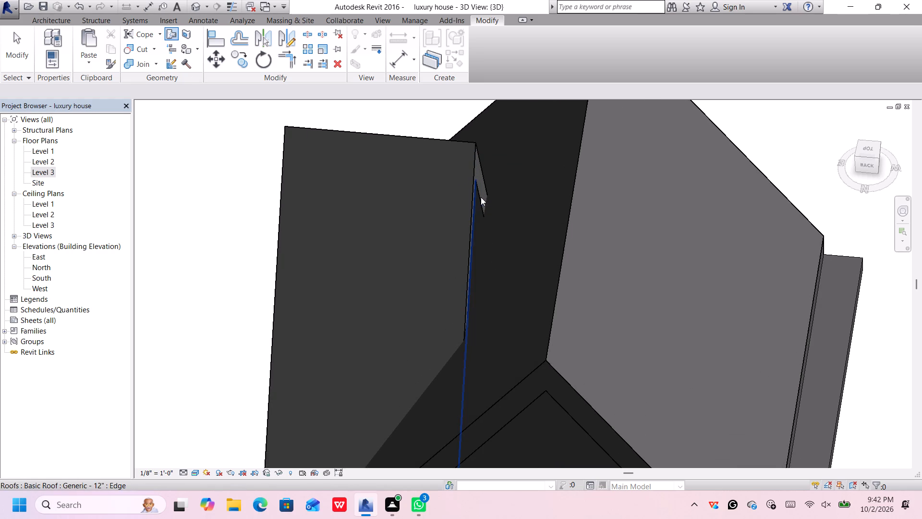
click(480, 197)
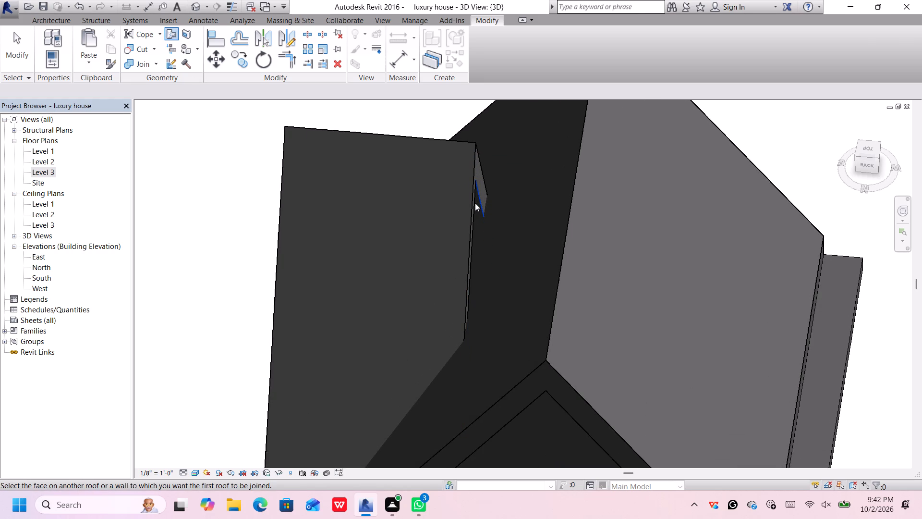
click(546, 192)
click(554, 192)
click(529, 369)
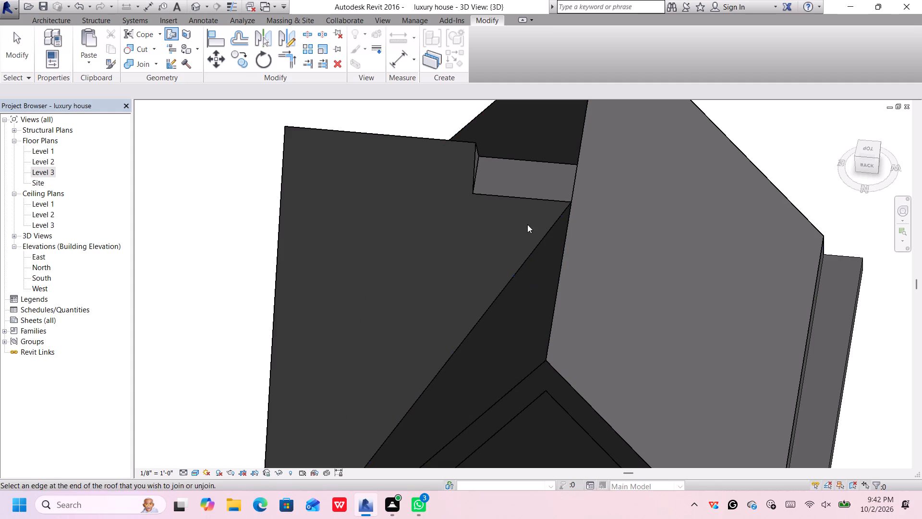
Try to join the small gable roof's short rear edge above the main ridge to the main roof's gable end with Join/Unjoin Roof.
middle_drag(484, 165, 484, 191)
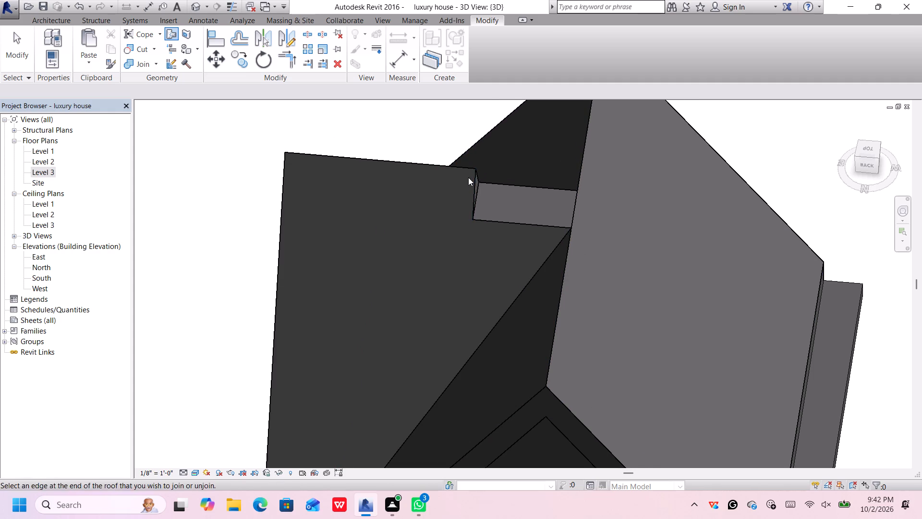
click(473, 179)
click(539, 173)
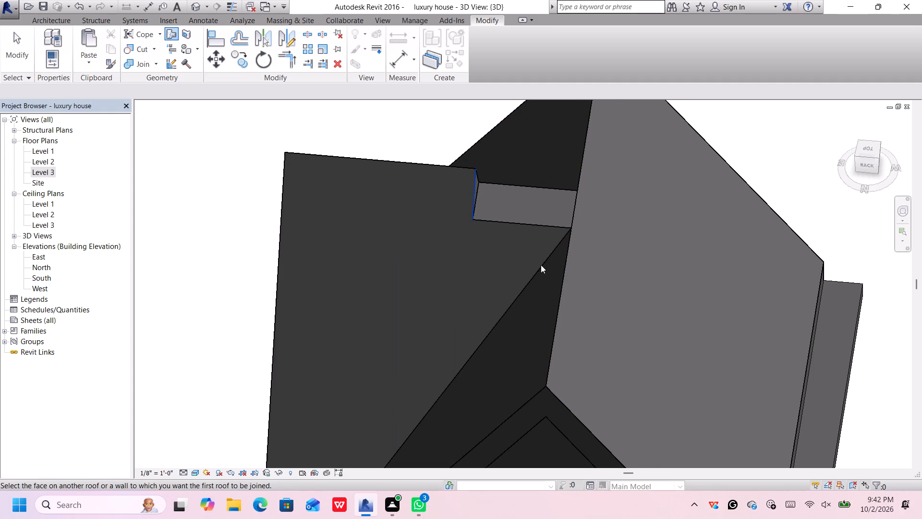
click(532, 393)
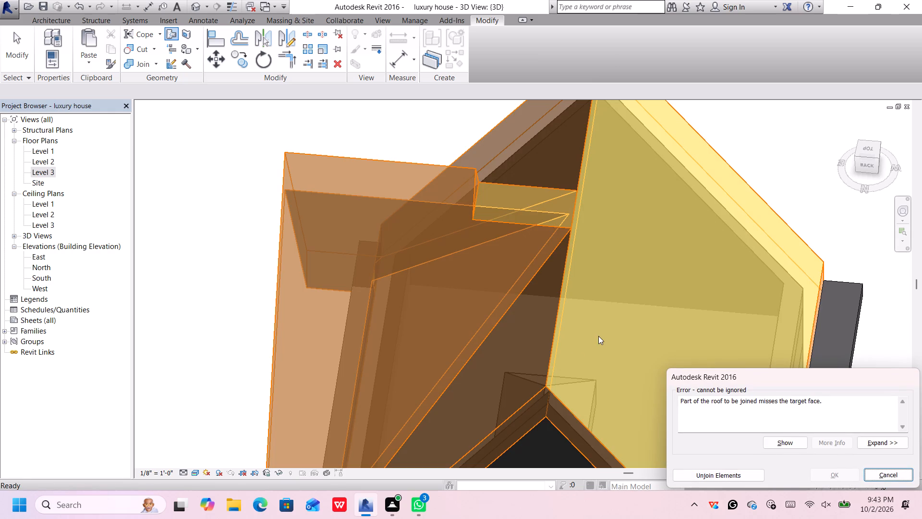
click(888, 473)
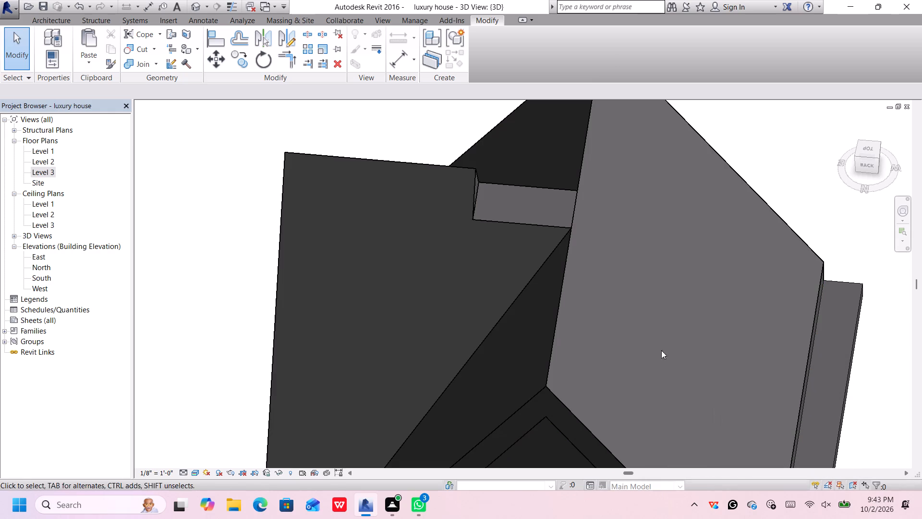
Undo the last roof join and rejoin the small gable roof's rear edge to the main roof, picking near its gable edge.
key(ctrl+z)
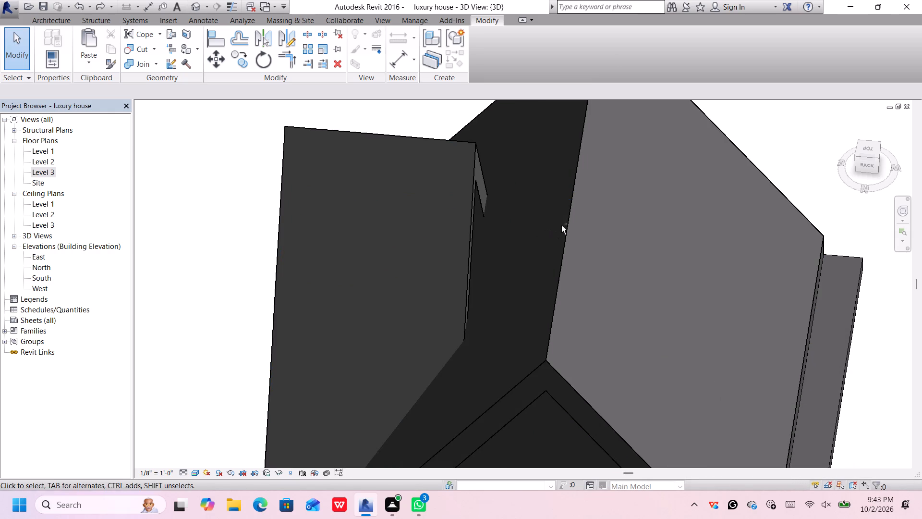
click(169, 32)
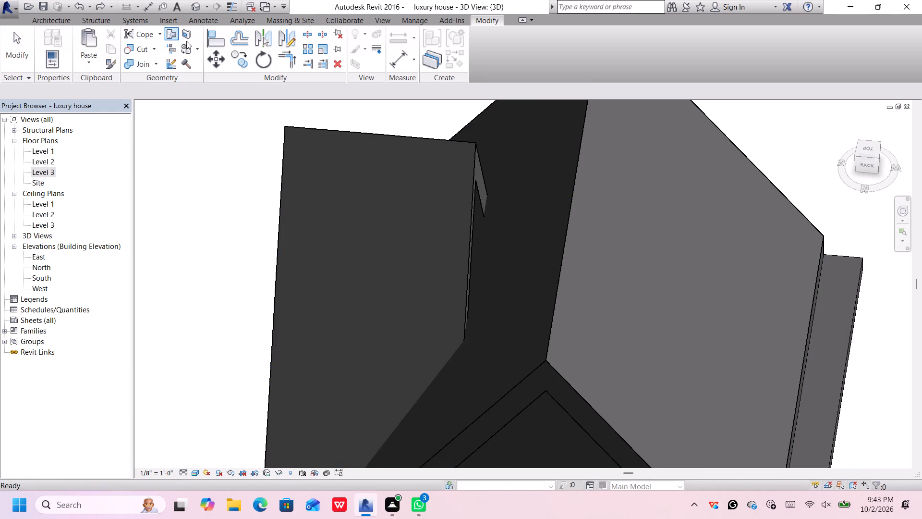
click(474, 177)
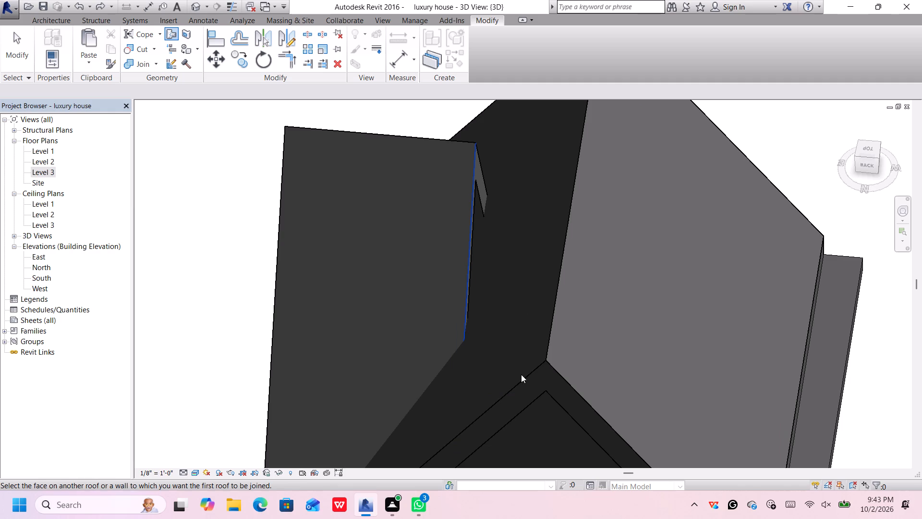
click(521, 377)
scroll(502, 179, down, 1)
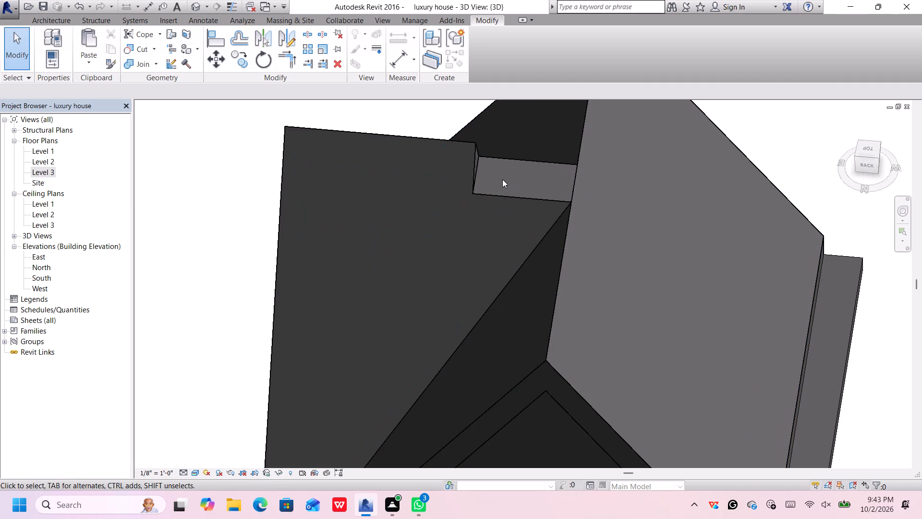
Dismiss the Autodesk pop-up notification card covering the 3D view.
middle_drag(502, 180, 503, 201)
scroll(482, 180, up, 1)
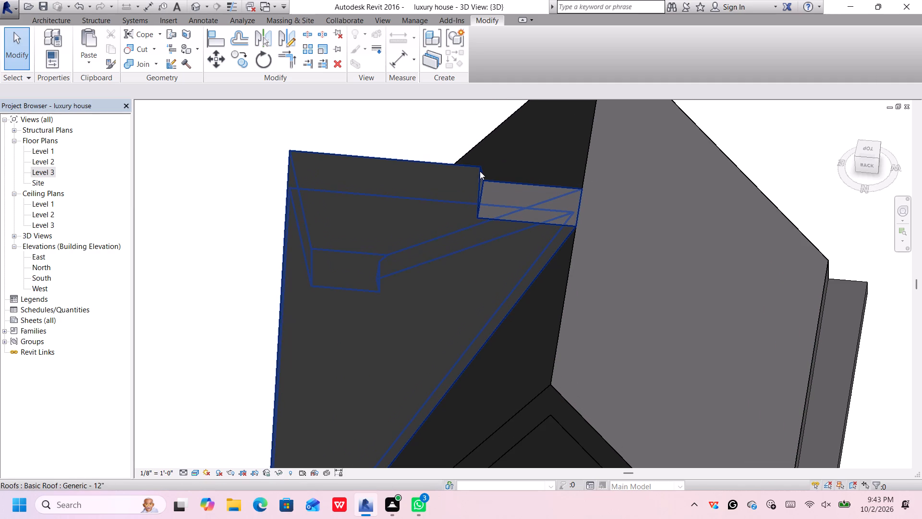
click(477, 168)
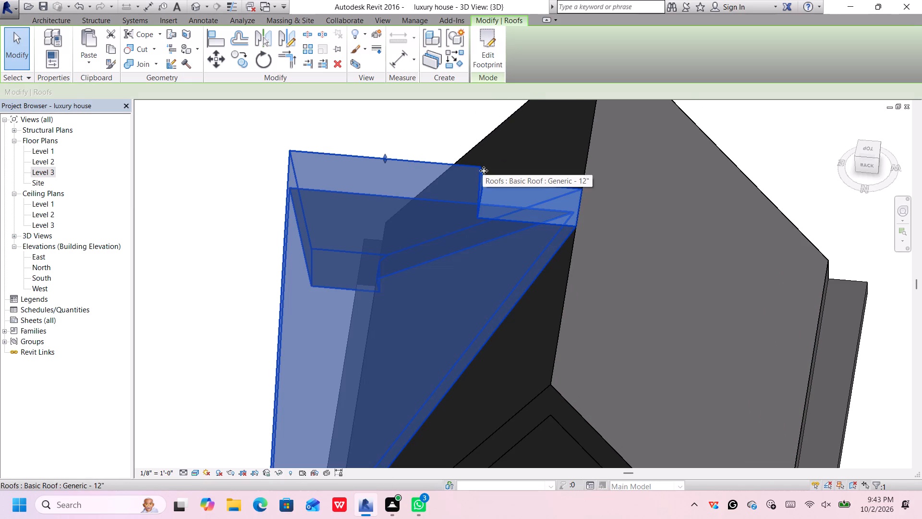
key(Escape)
click(539, 72)
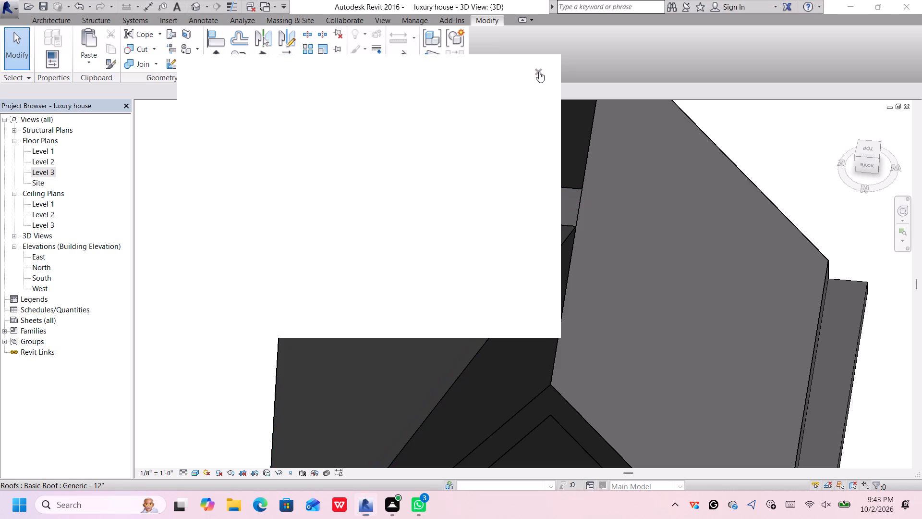
click(538, 71)
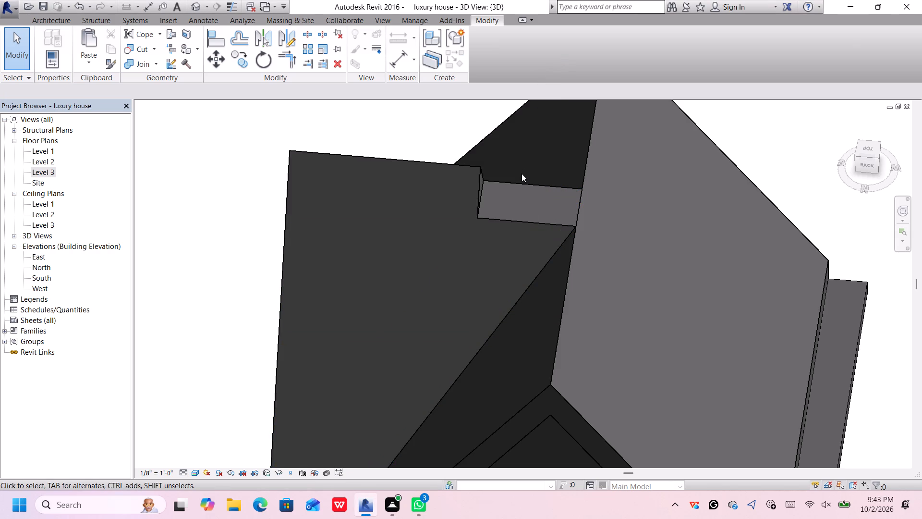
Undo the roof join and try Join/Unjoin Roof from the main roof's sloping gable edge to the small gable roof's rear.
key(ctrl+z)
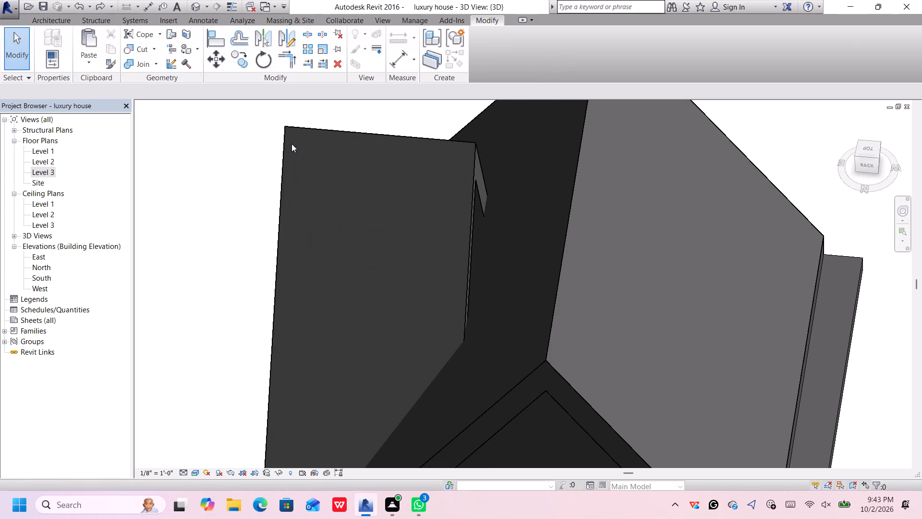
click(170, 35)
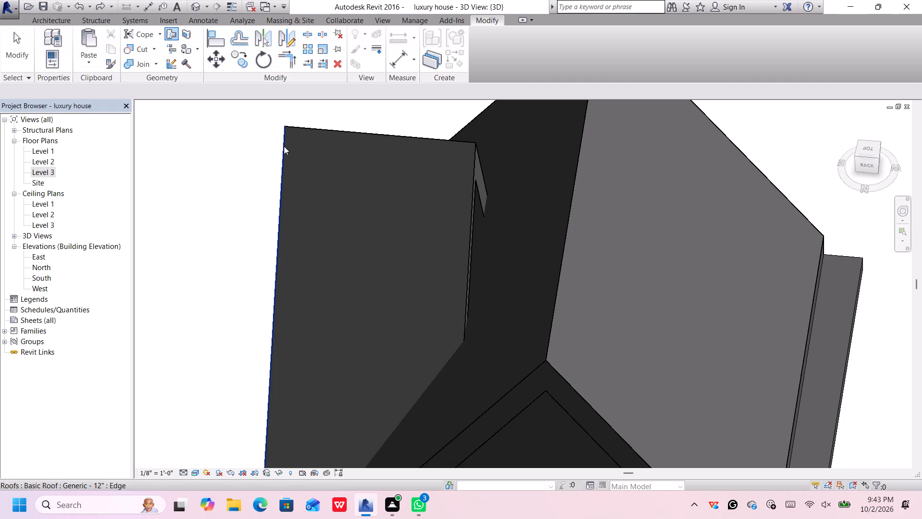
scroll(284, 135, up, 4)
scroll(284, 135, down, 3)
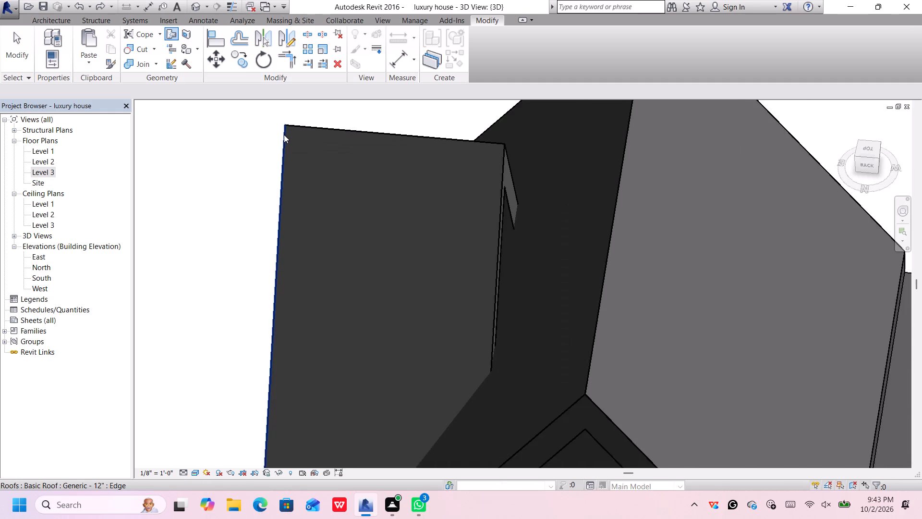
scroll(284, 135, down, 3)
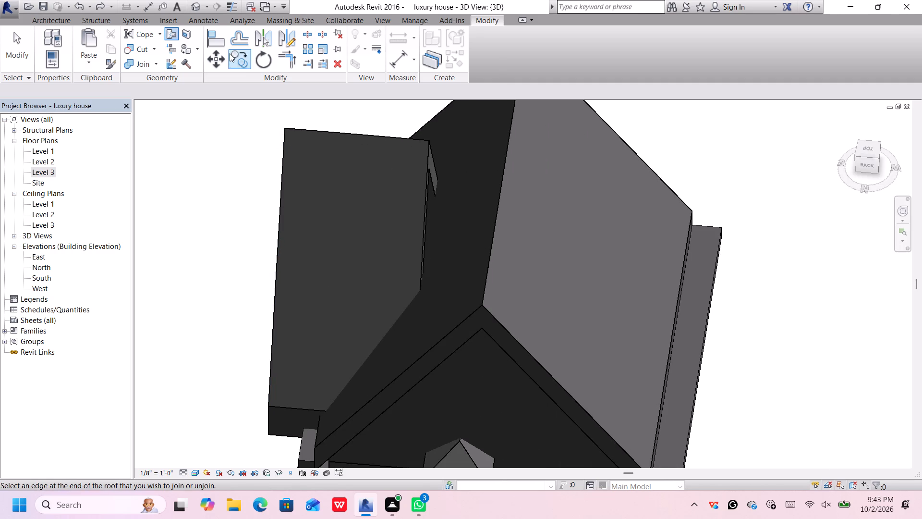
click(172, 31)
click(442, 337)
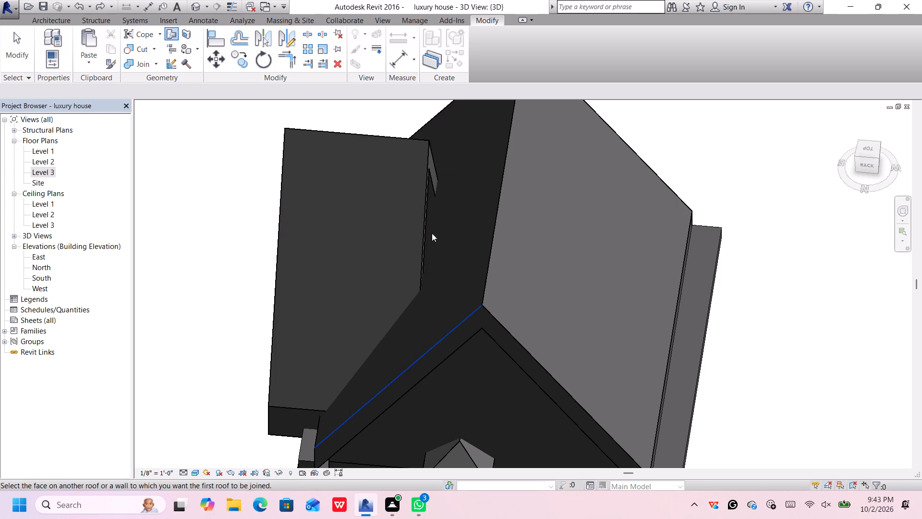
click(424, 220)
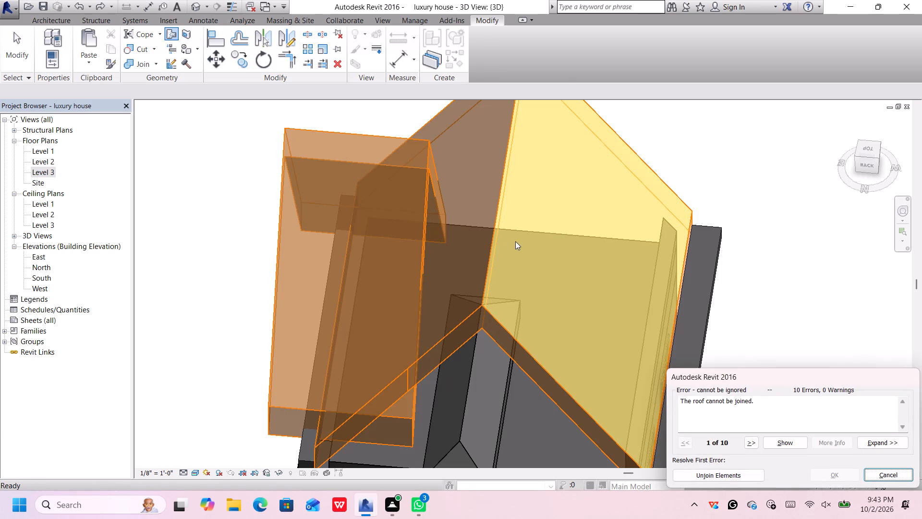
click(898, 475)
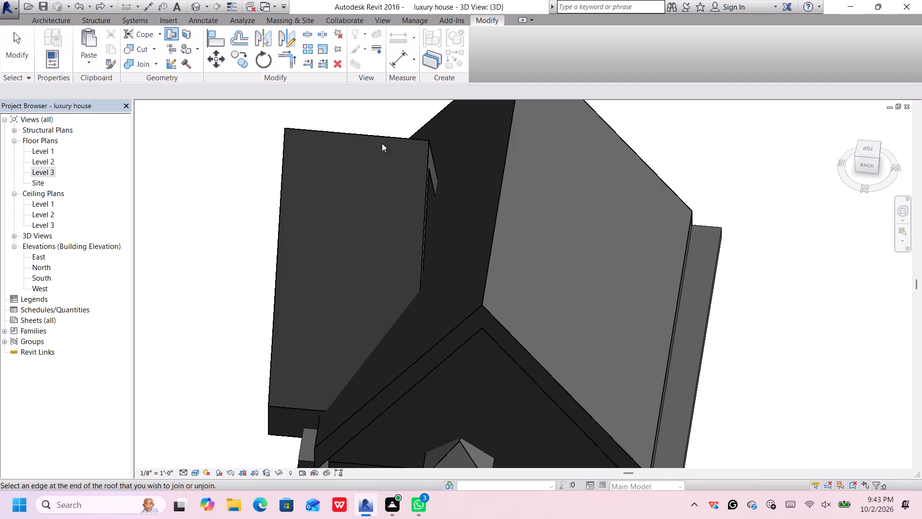
Join the small gable roof's rear edge to the main roof's adjacent slope with Join/Unjoin Roof.
click(166, 31)
click(426, 185)
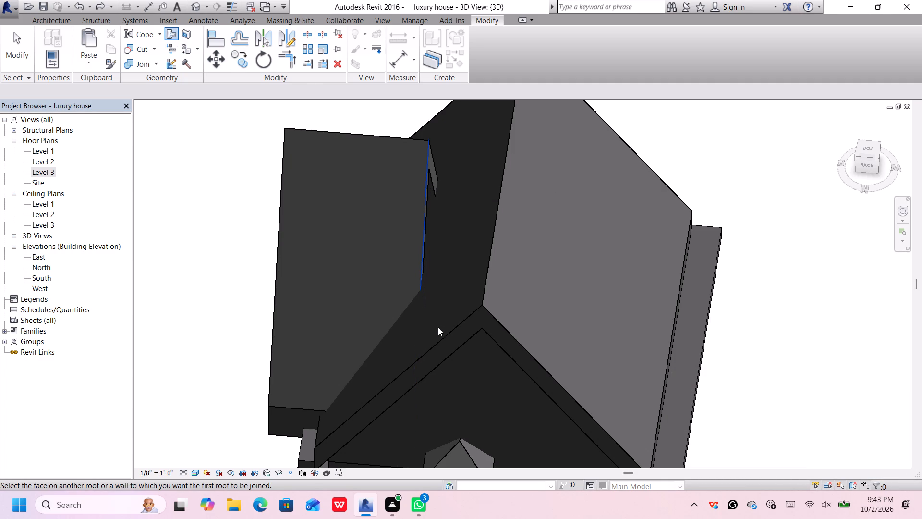
click(443, 334)
scroll(448, 176, down, 3)
scroll(430, 166, up, 4)
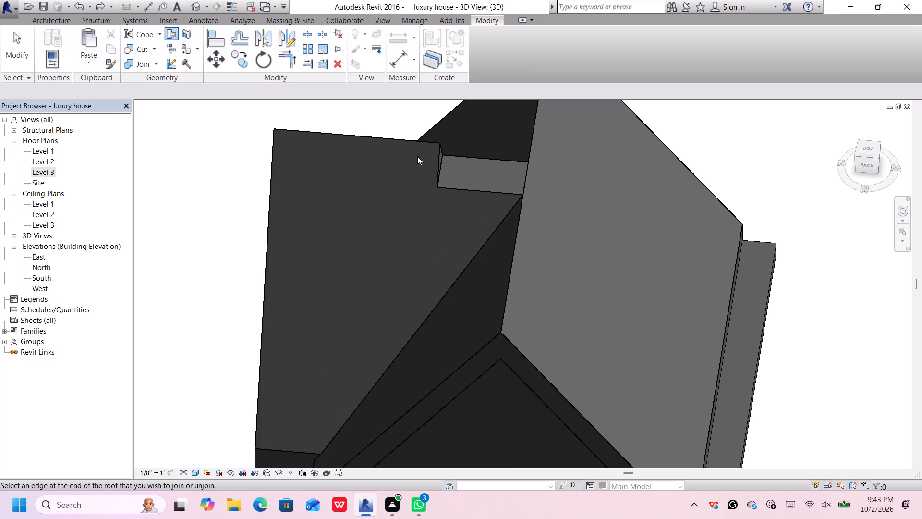
Lower the small gable roof's ridge with its shape handle until it meets the main roof at the main ridge.
click(414, 142)
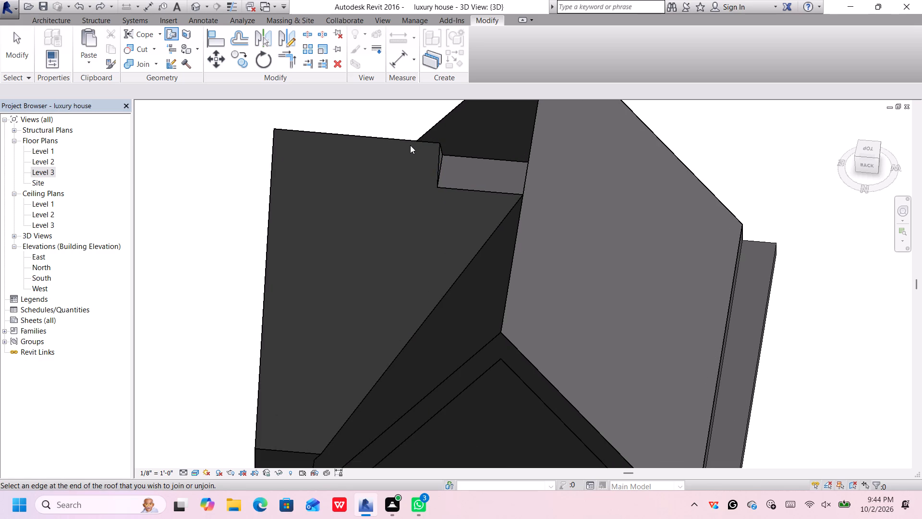
key(Escape)
click(410, 141)
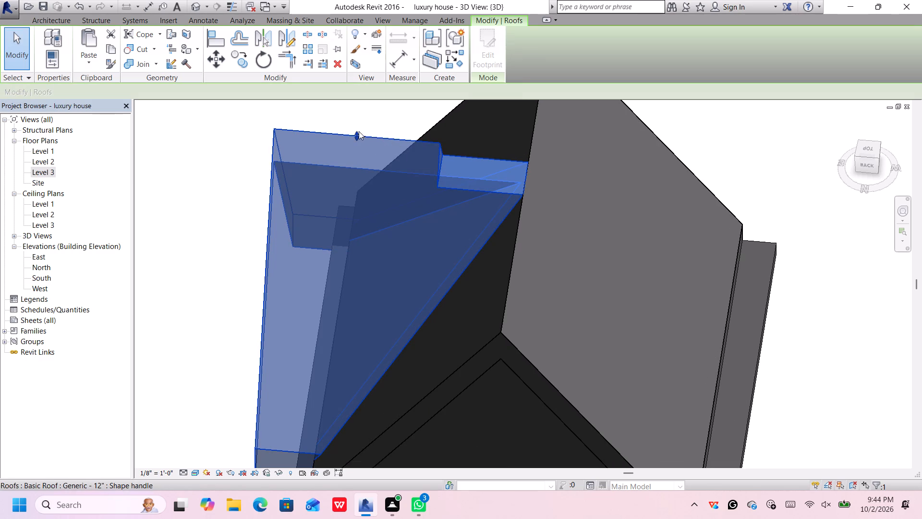
drag(357, 131, 364, 162)
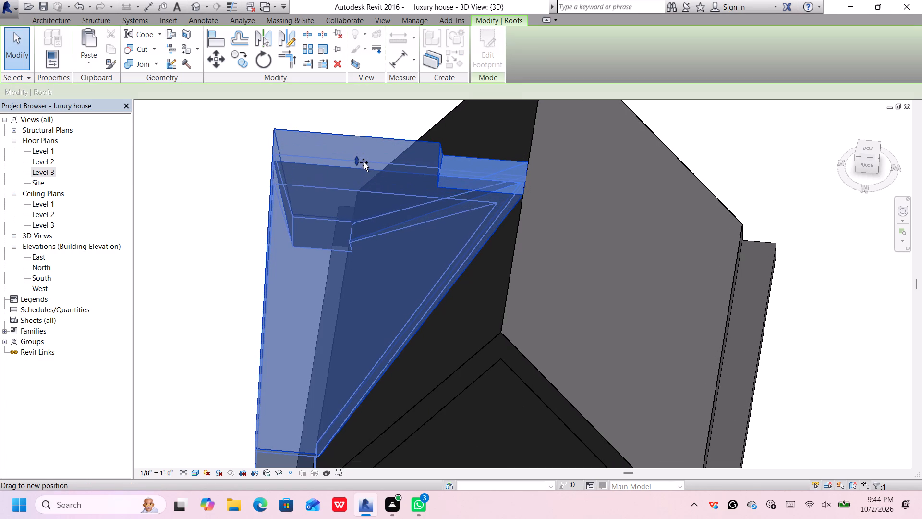
drag(364, 162, 365, 165)
scroll(418, 204, down, 2)
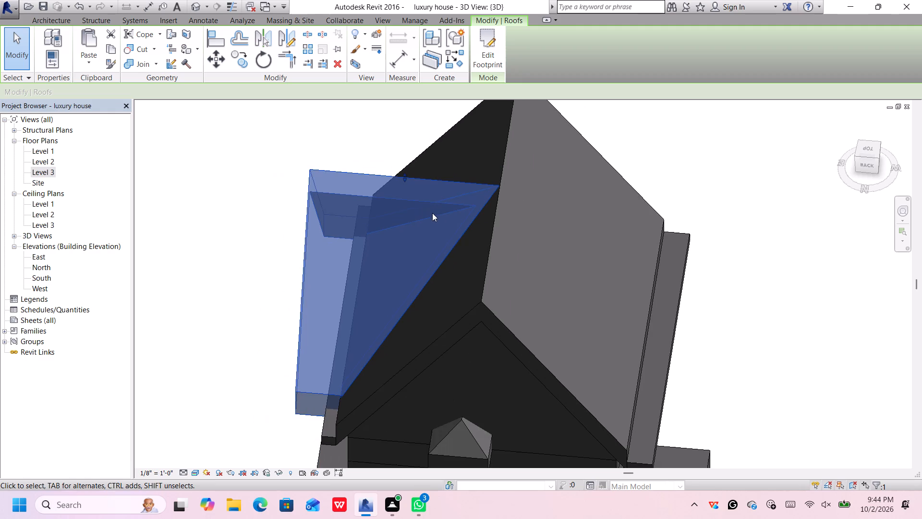
middle_drag(462, 246, 449, 220)
scroll(449, 221, up, 1)
scroll(235, 284, up, 1)
click(216, 287)
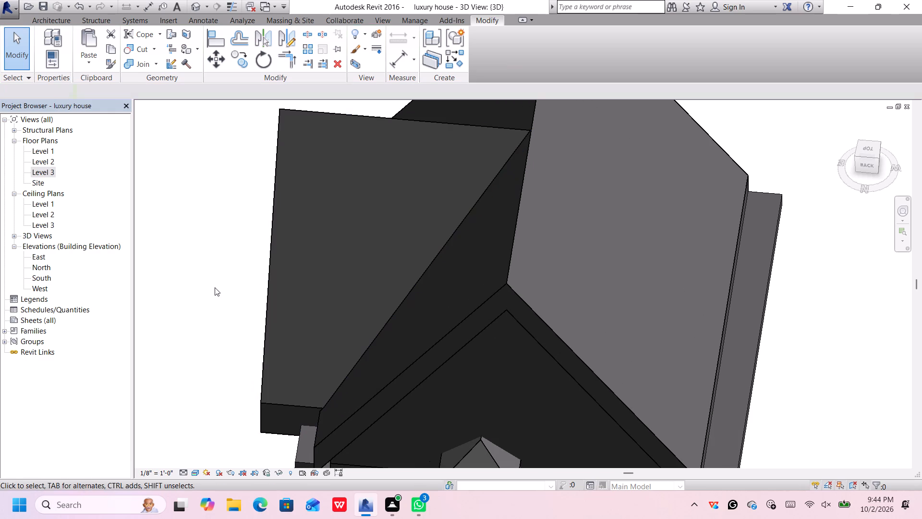
scroll(395, 254, down, 2)
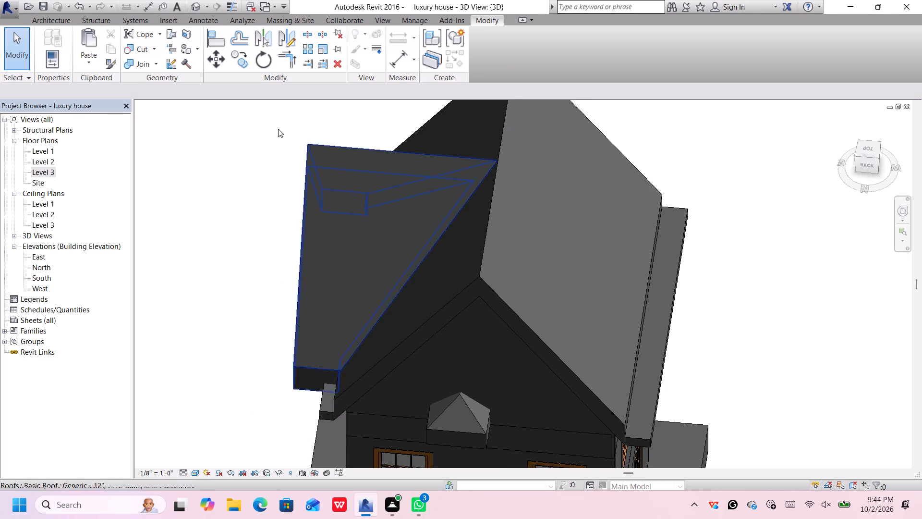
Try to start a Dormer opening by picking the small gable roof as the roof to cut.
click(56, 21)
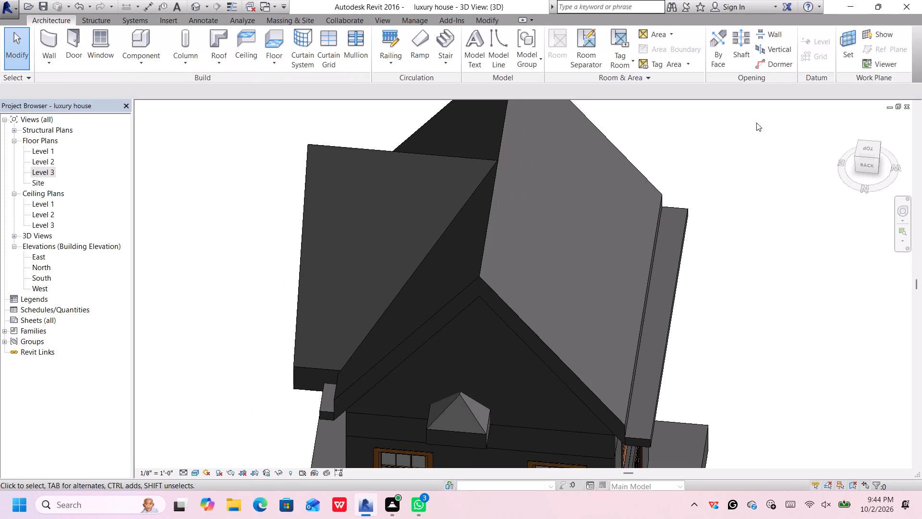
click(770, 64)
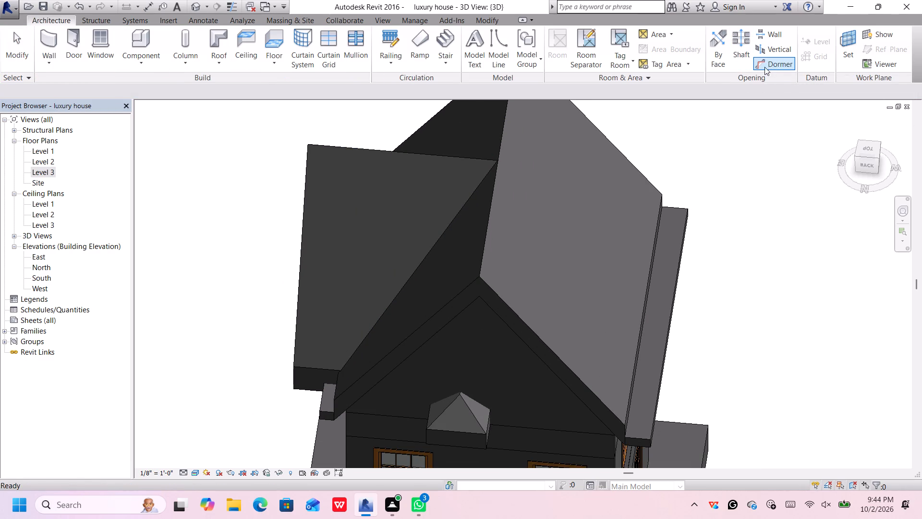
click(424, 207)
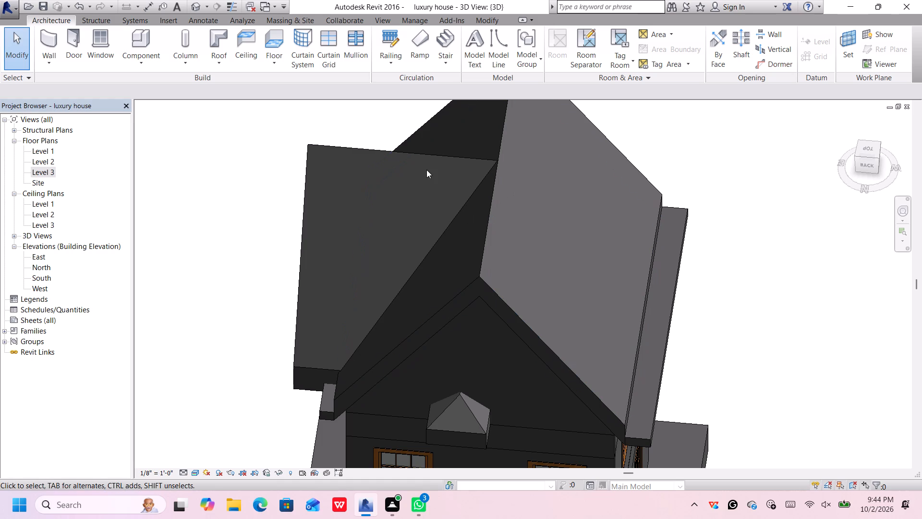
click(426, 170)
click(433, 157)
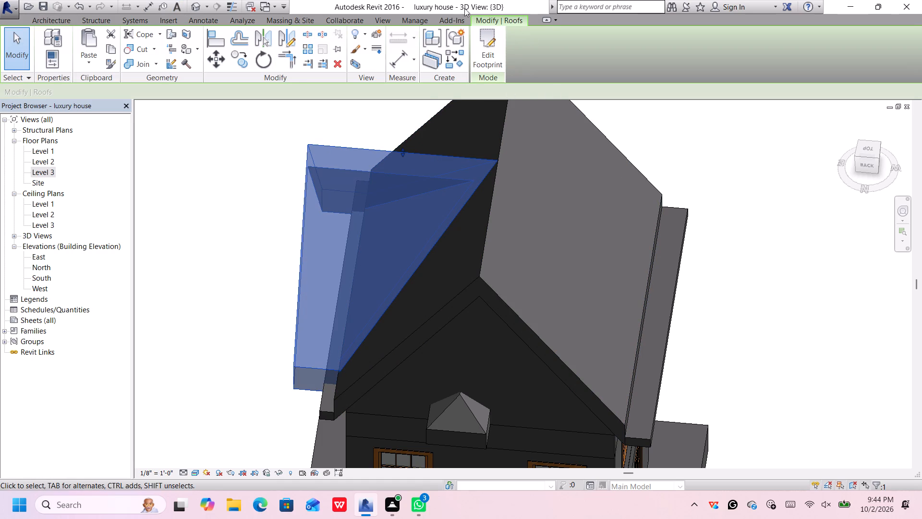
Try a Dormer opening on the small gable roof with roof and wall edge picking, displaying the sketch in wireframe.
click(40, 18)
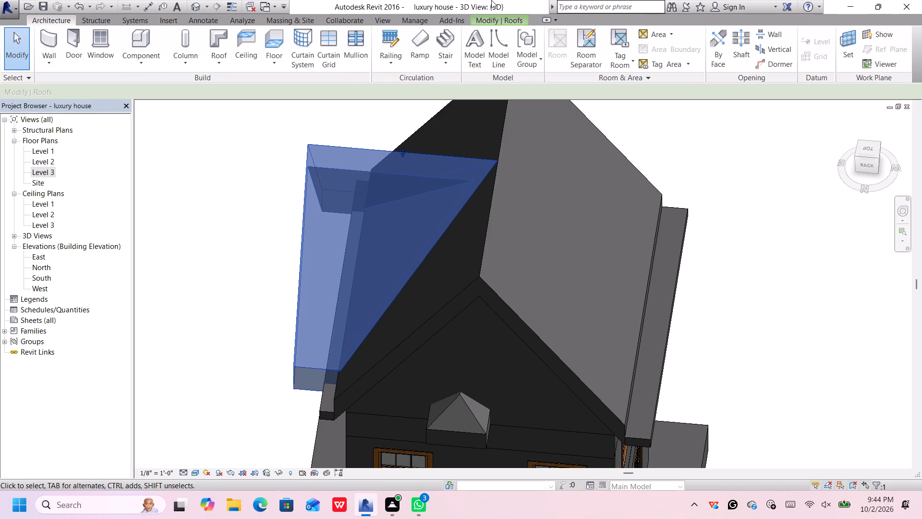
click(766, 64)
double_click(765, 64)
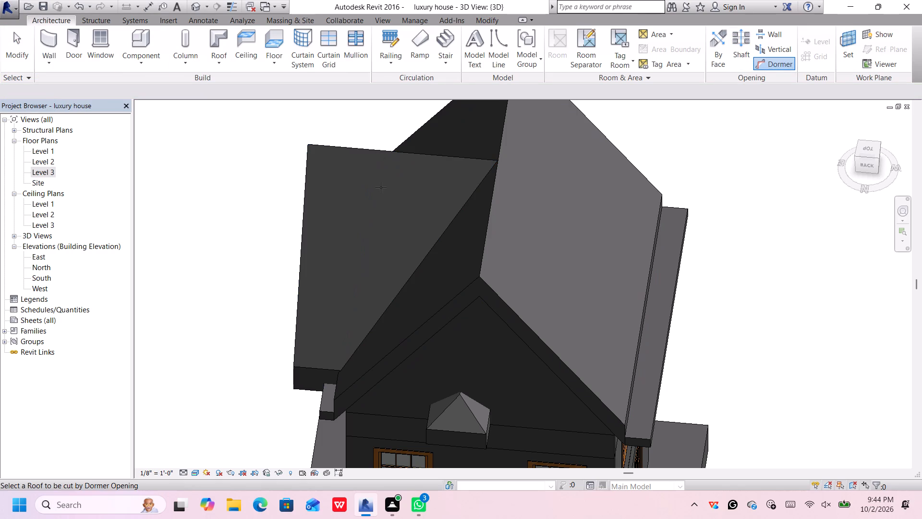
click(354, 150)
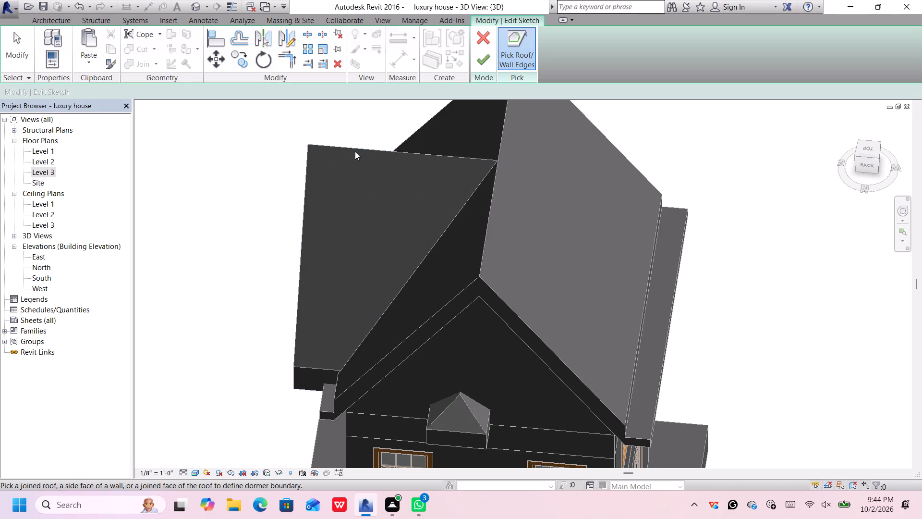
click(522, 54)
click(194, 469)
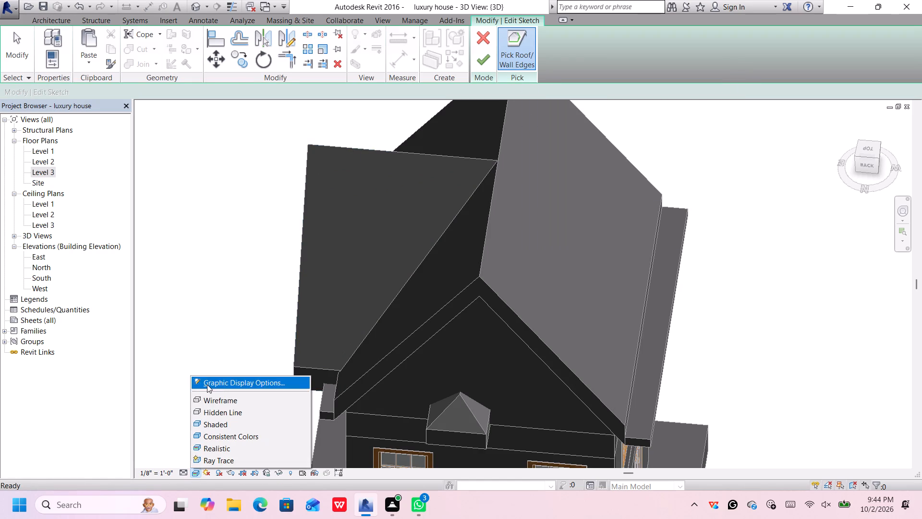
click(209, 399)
Examine the wireframe roof and wall edges from the right-back and front-right corners for a usable dormer opening boundary.
scroll(423, 280, up, 2)
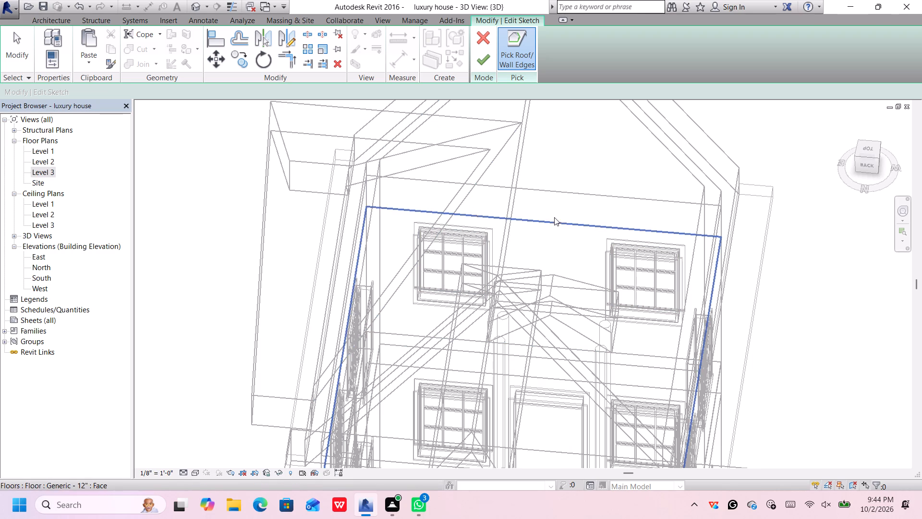
click(857, 156)
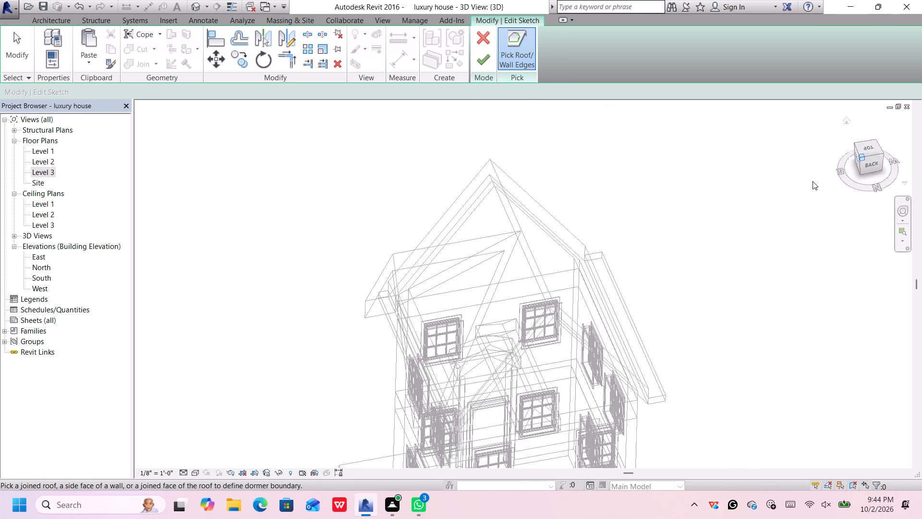
scroll(503, 297, up, 3)
scroll(511, 212, up, 4)
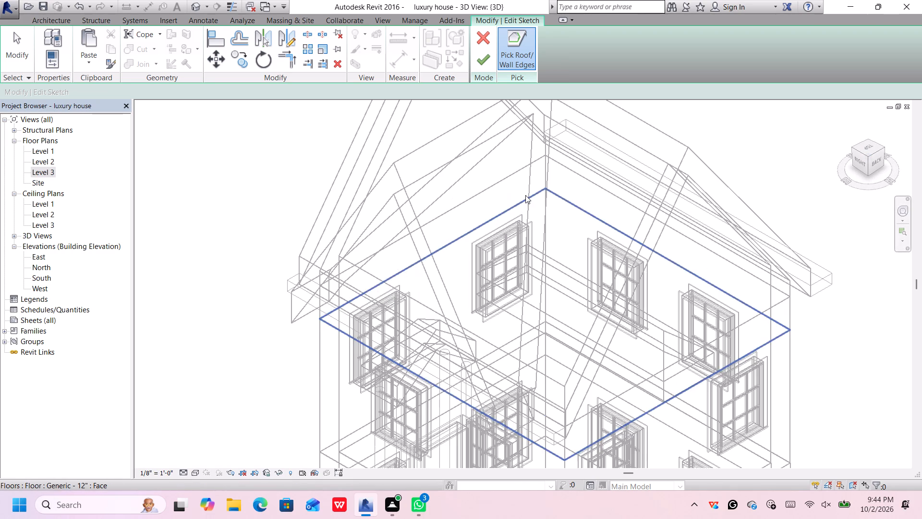
scroll(528, 173, up, 2)
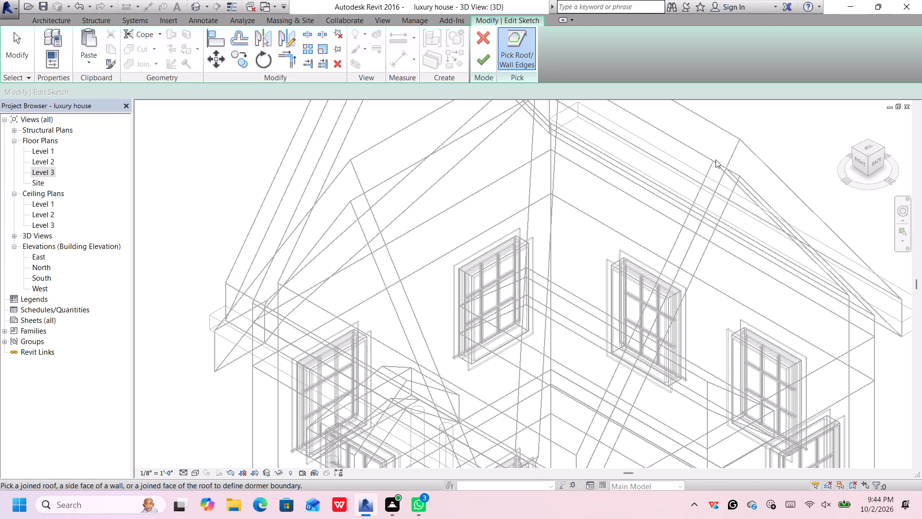
click(853, 149)
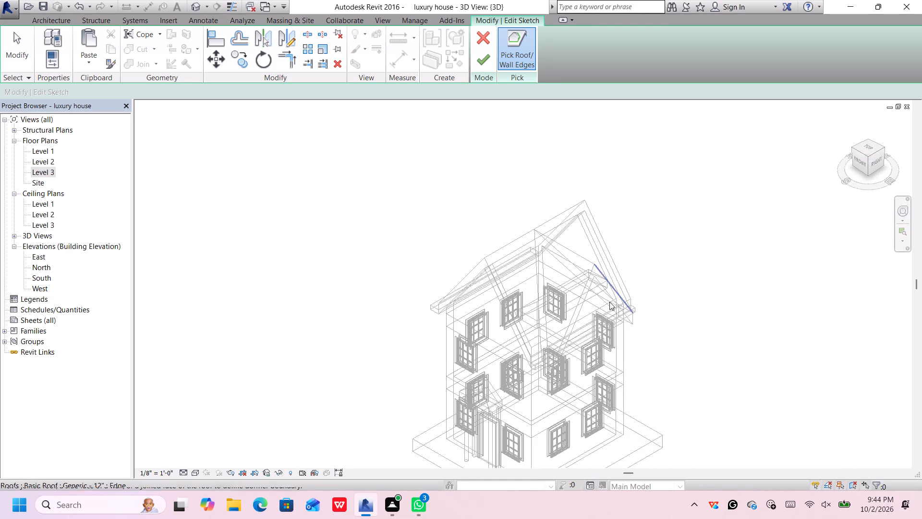
scroll(517, 257, up, 5)
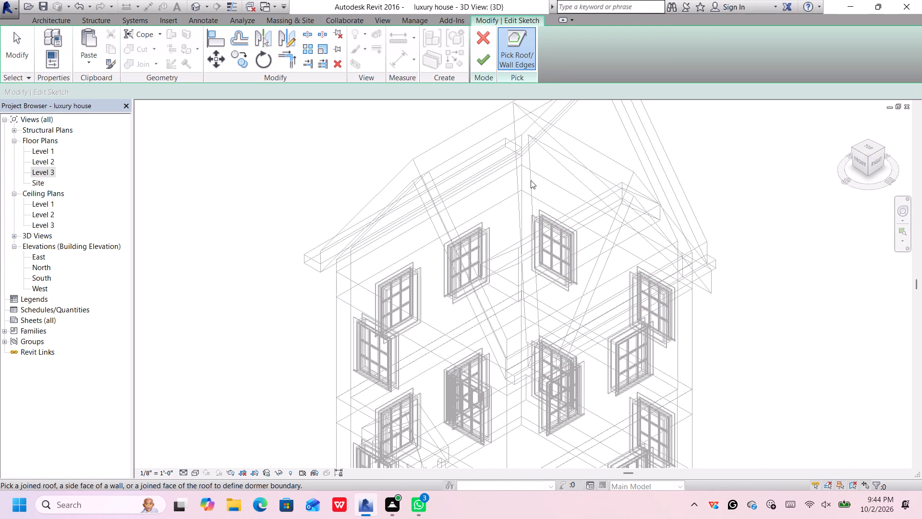
scroll(530, 157, up, 4)
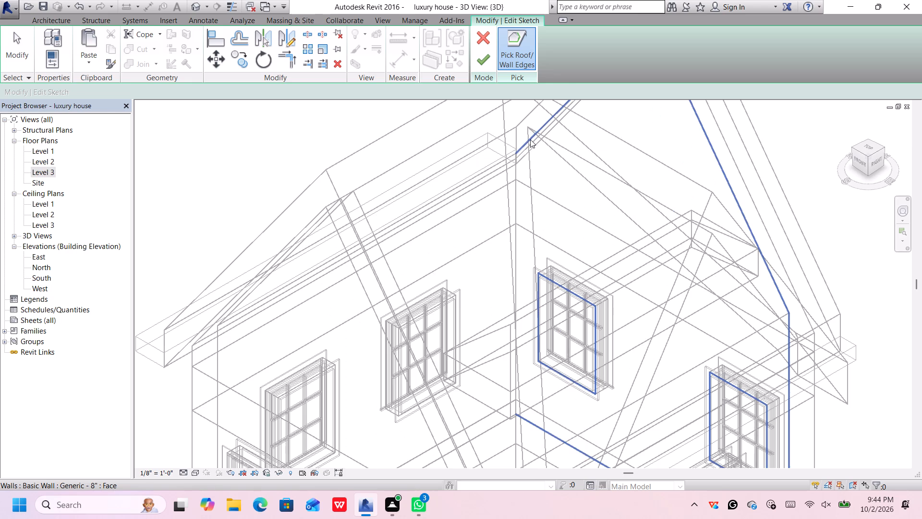
scroll(532, 133, up, 3)
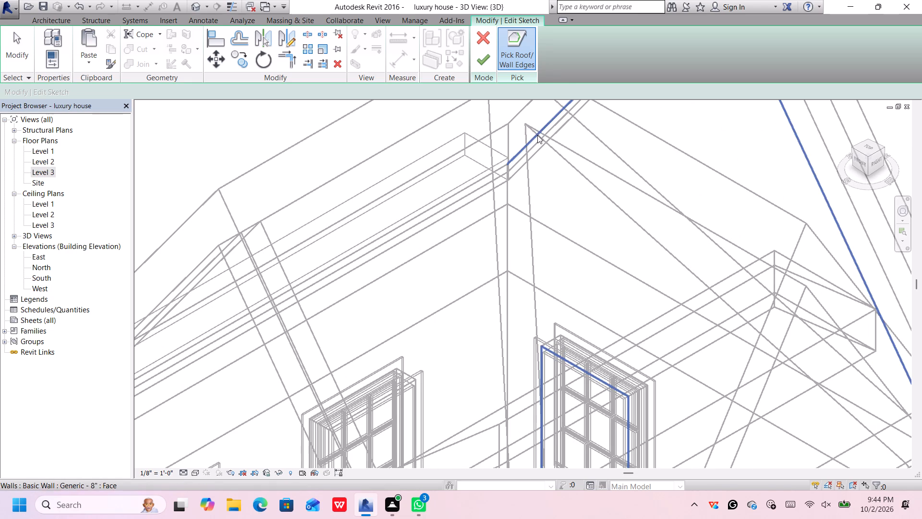
scroll(533, 224, down, 4)
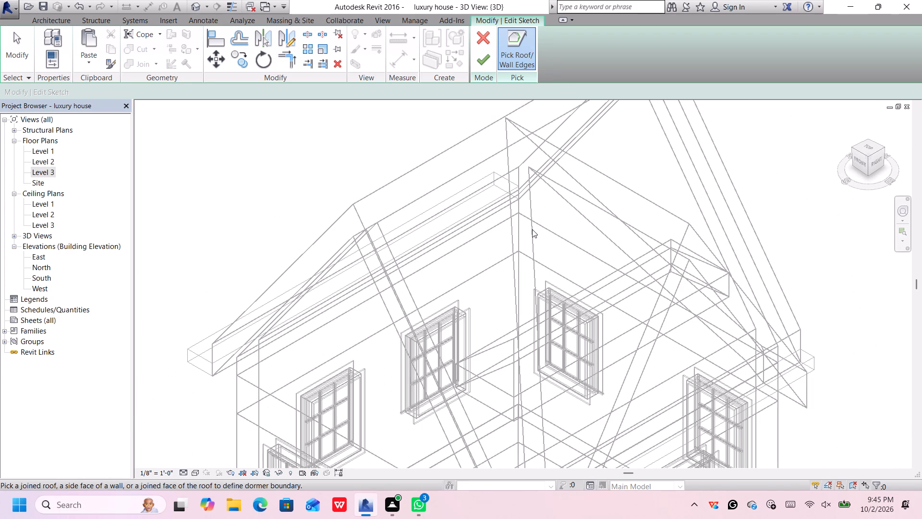
middle_drag(536, 248, 512, 153)
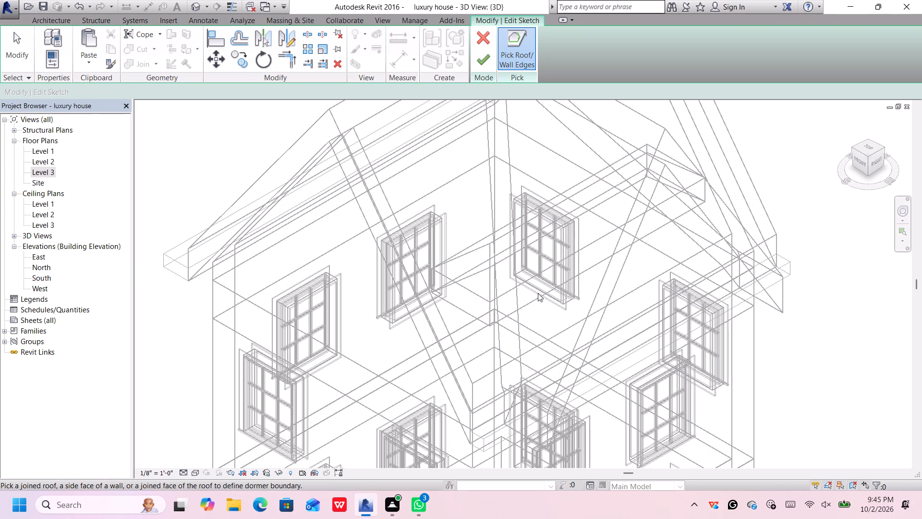
scroll(644, 256, up, 1)
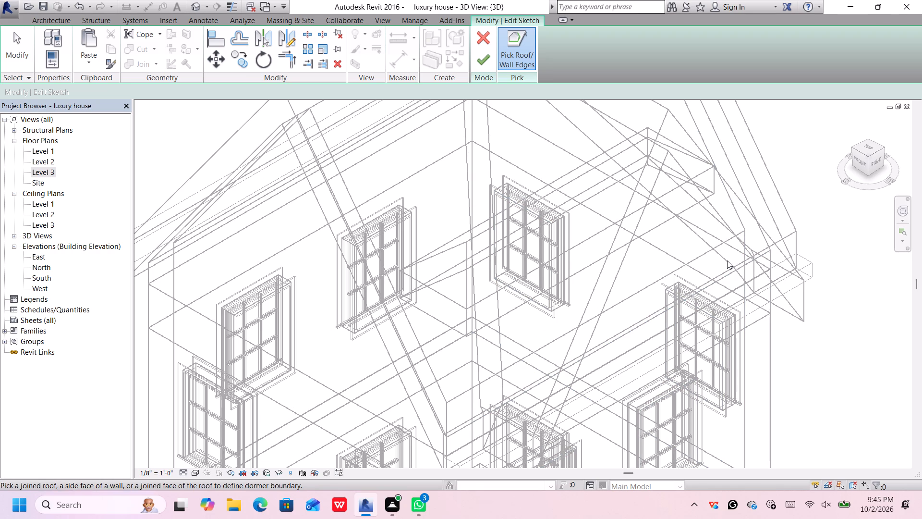
scroll(725, 257, down, 3)
middle_drag(725, 258, 713, 235)
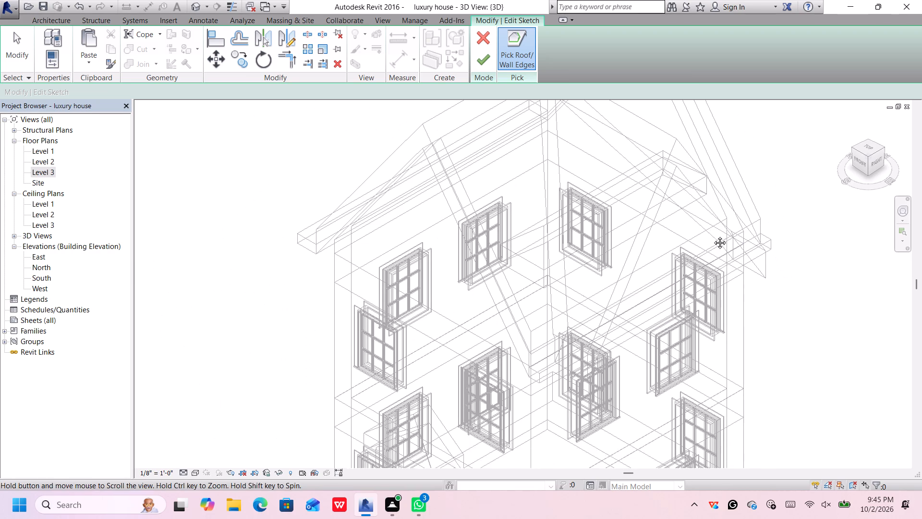
middle_drag(713, 235, 726, 275)
scroll(726, 275, up, 1)
scroll(705, 280, down, 2)
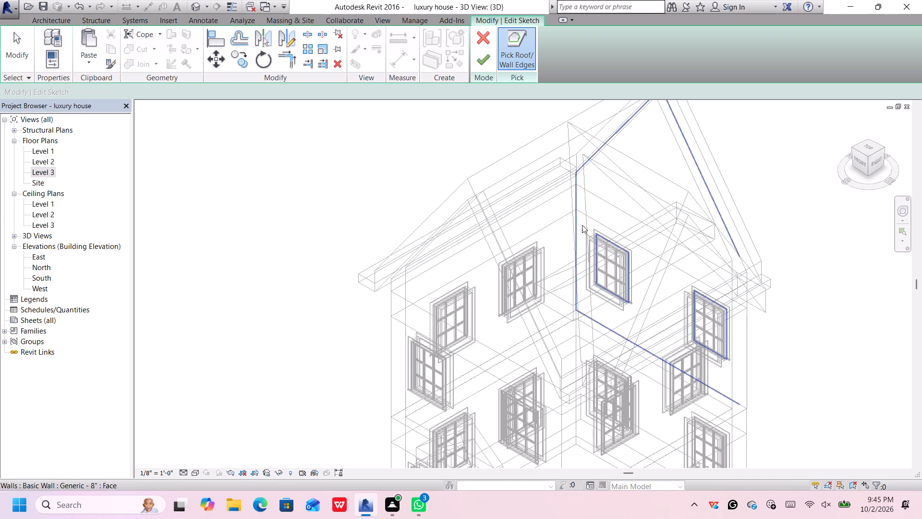
scroll(572, 195, up, 2)
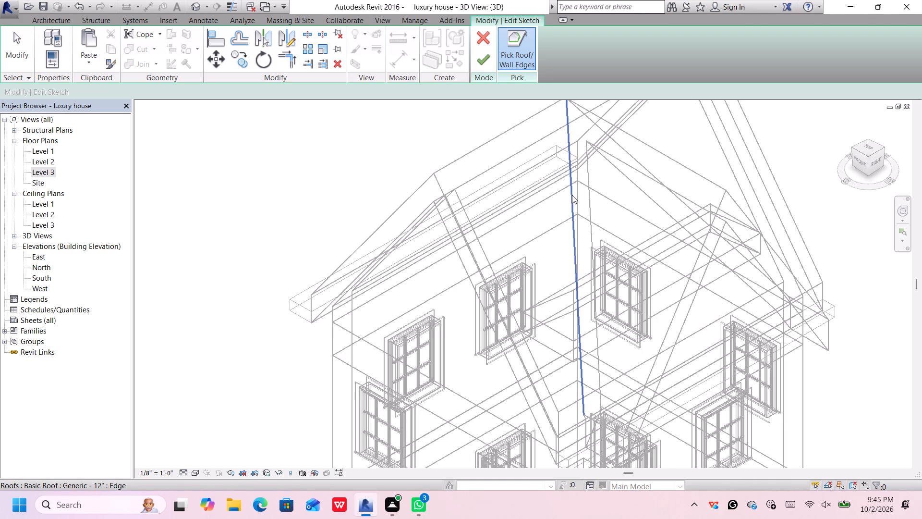
scroll(572, 195, up, 1)
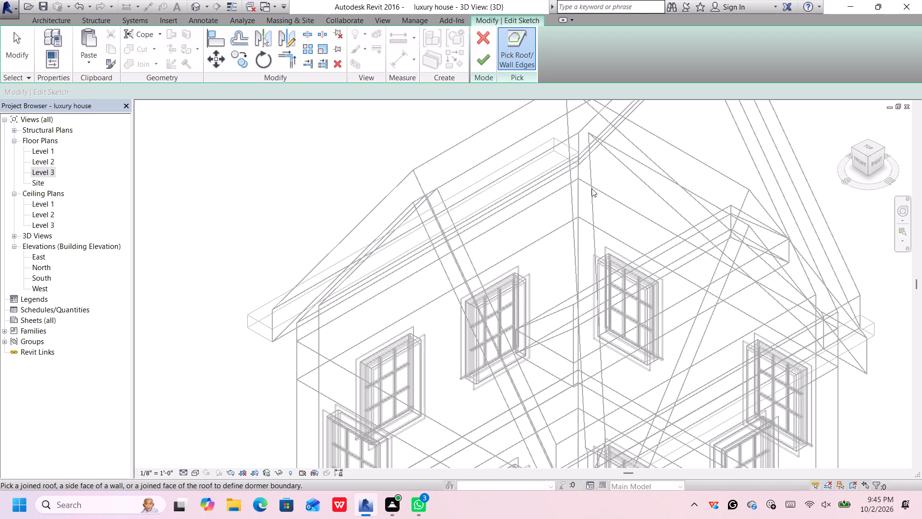
scroll(591, 189, down, 5)
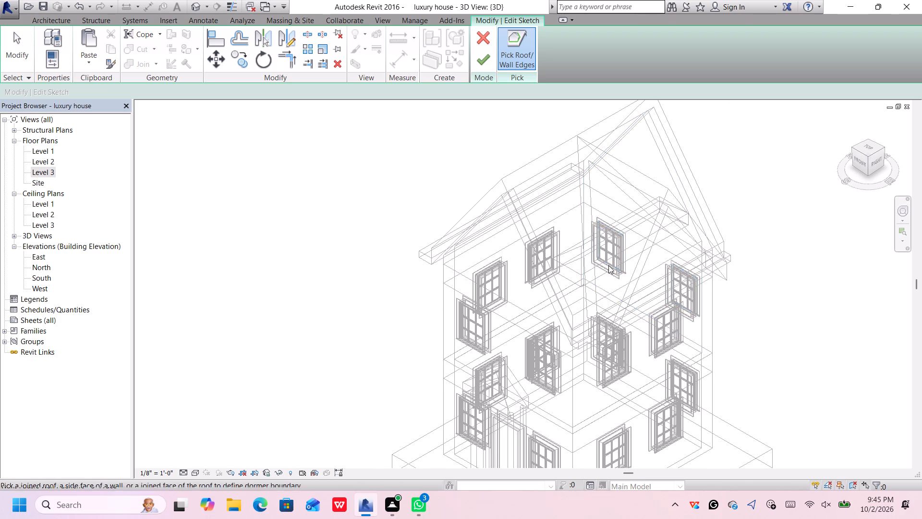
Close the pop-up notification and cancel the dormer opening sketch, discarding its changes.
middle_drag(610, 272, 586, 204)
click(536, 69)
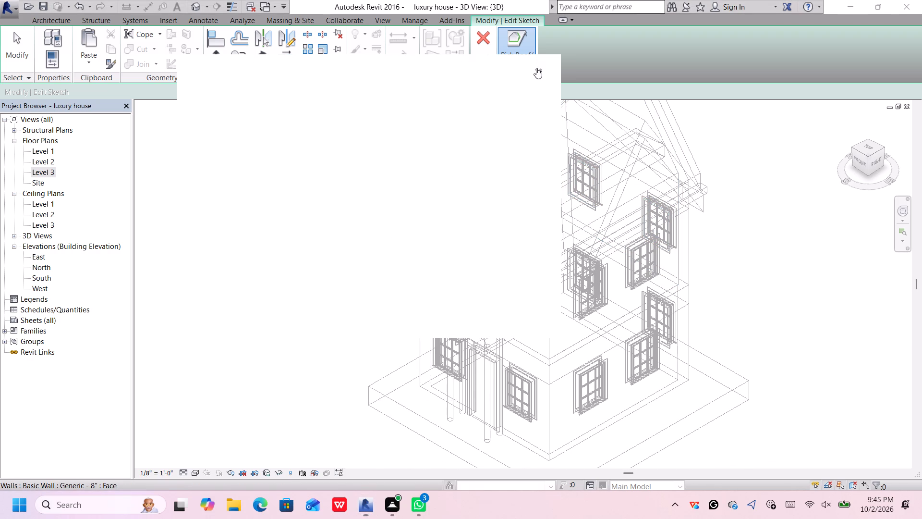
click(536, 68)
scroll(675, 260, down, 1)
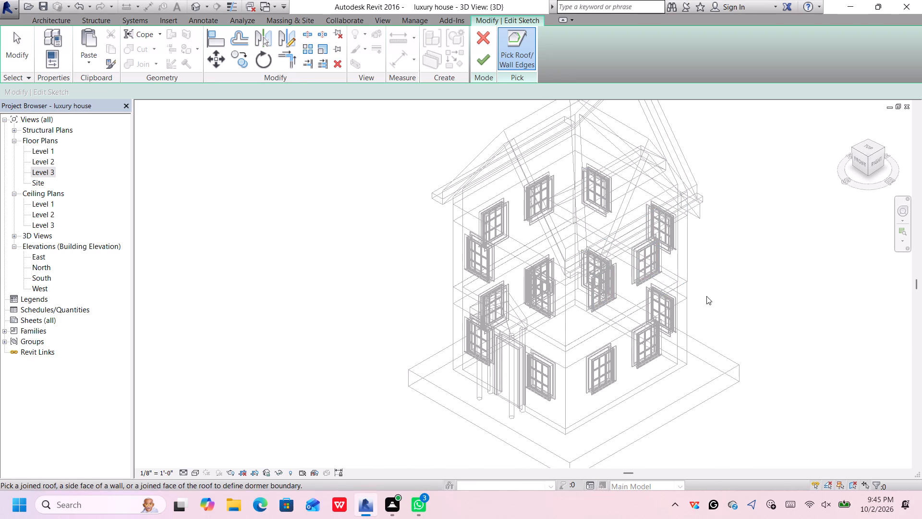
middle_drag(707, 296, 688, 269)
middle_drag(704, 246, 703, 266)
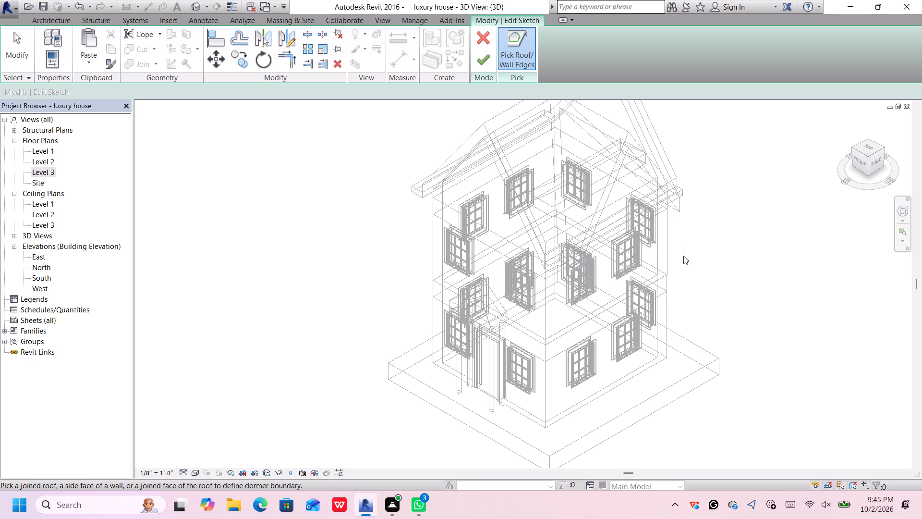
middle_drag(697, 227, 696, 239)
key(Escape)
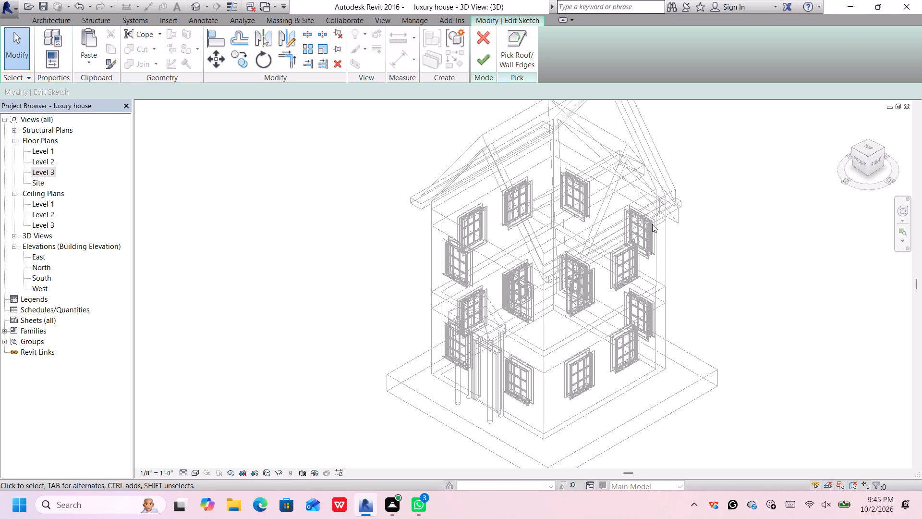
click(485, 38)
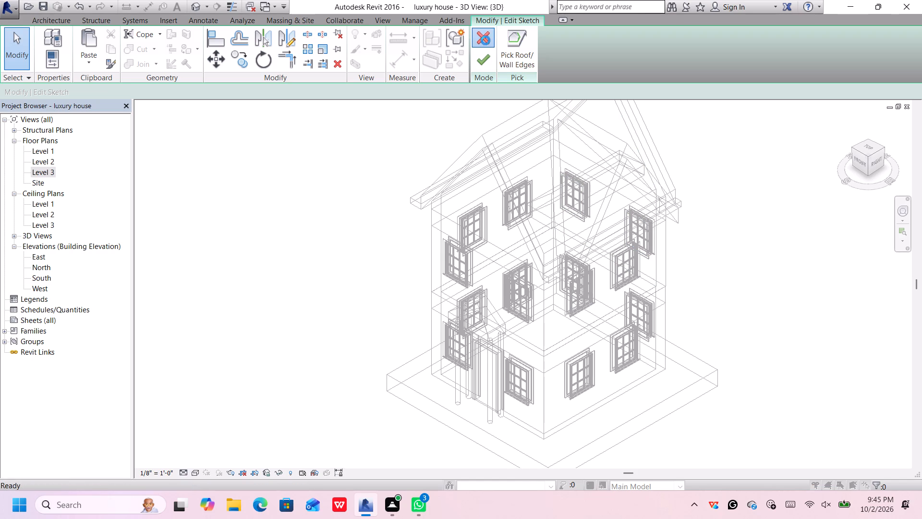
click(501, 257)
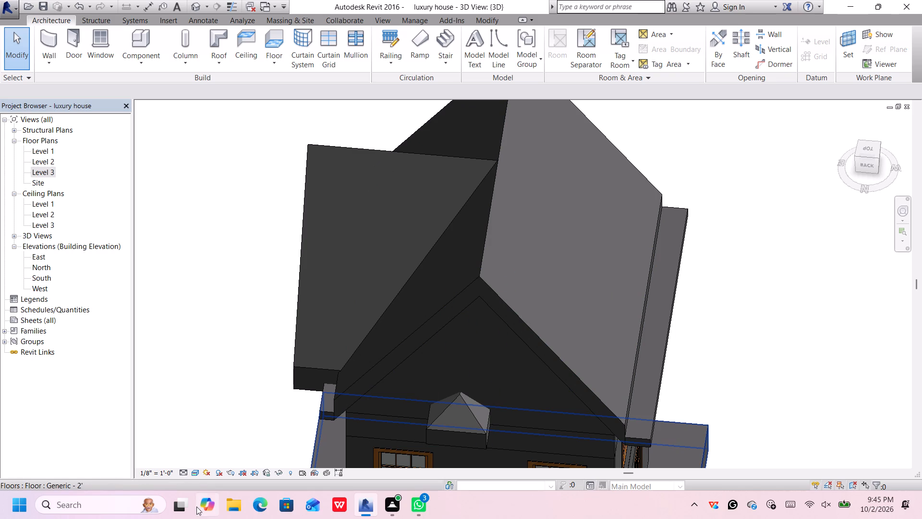
Display the 3D view in wireframe and delete the narrow generic 12" roof that protrudes through the back wall below the main gable.
click(194, 474)
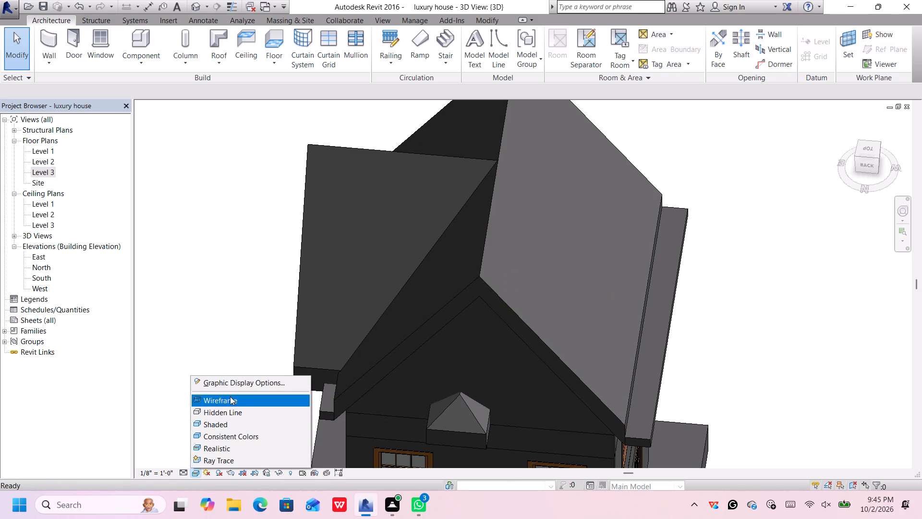
click(230, 399)
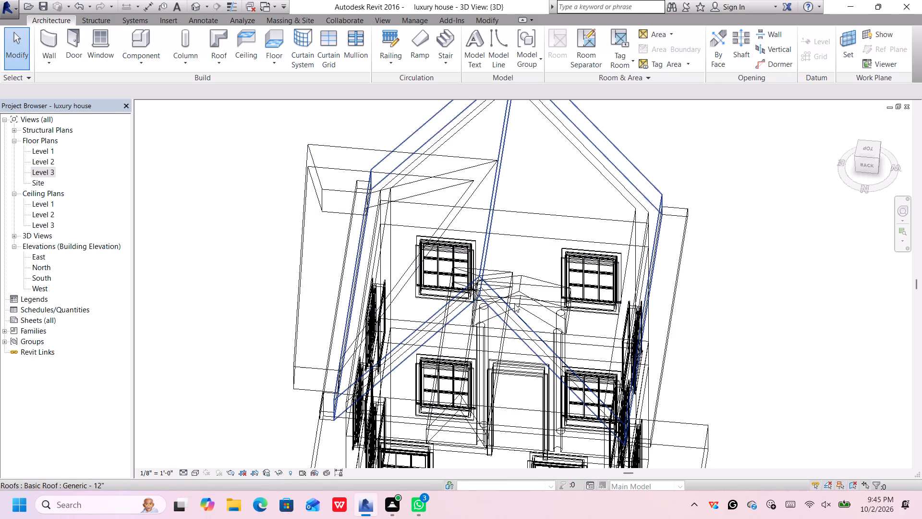
click(466, 334)
key(Delete)
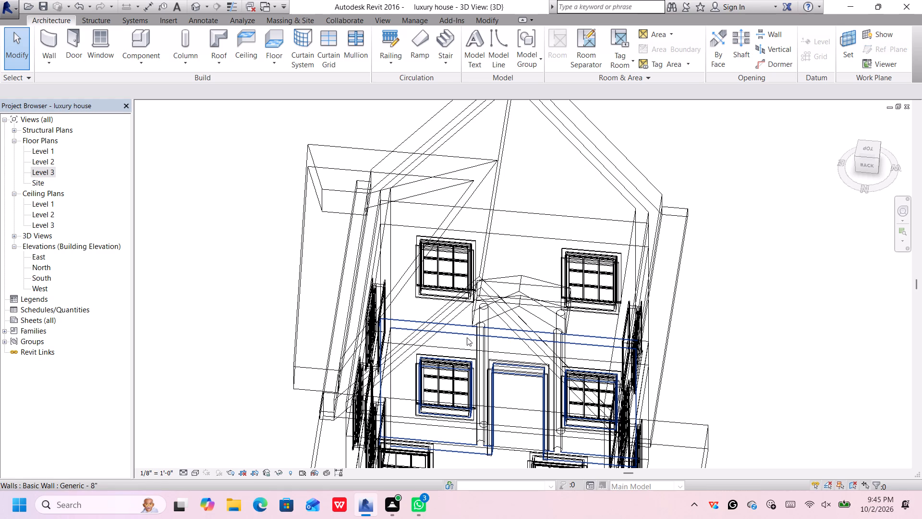
Examine the whole house in wireframe from the right-back and front-right corners.
scroll(482, 366, down, 4)
middle_drag(485, 444, 499, 333)
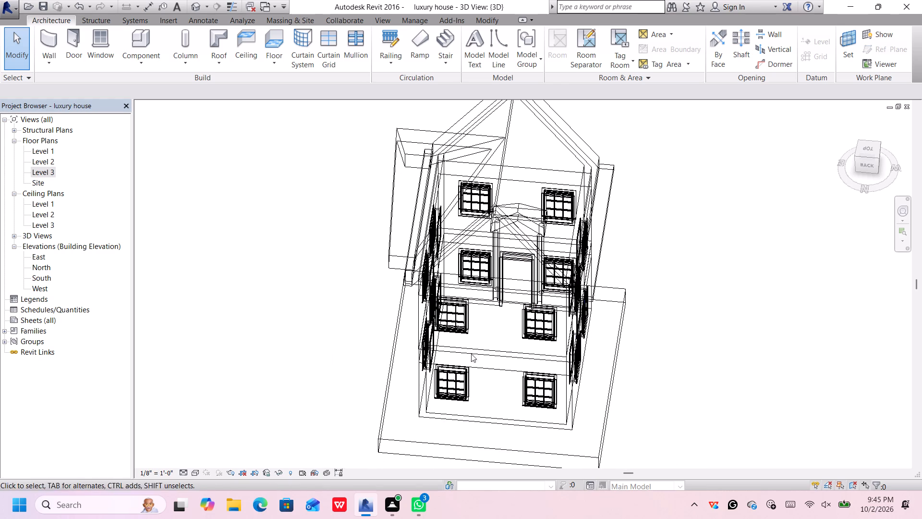
click(857, 154)
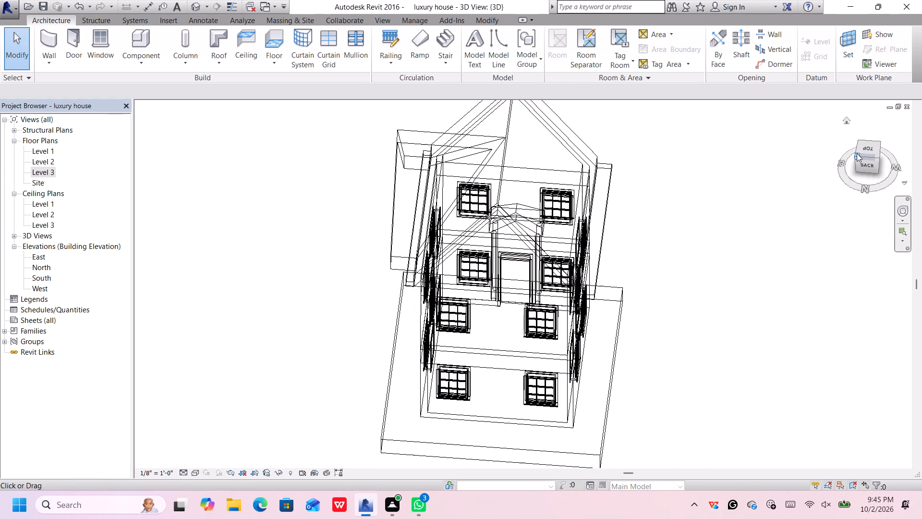
scroll(531, 308, up, 3)
scroll(532, 308, down, 2)
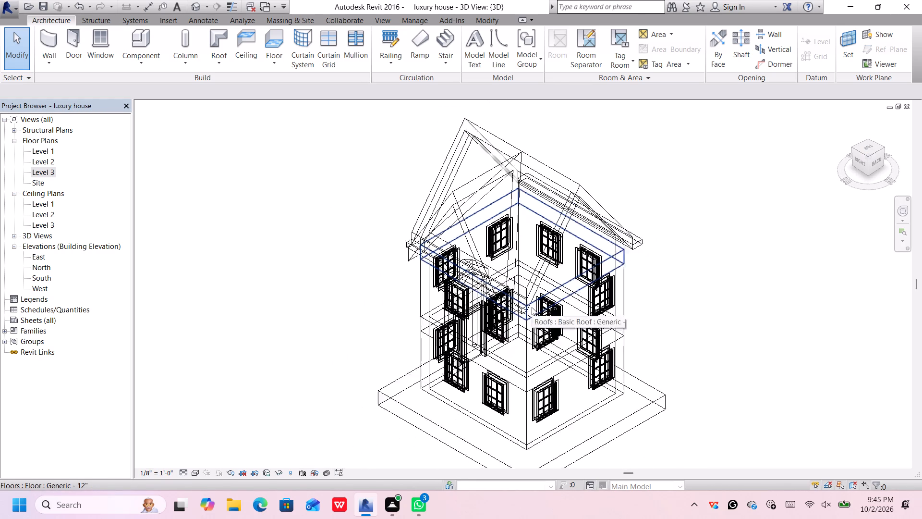
scroll(532, 307, down, 4)
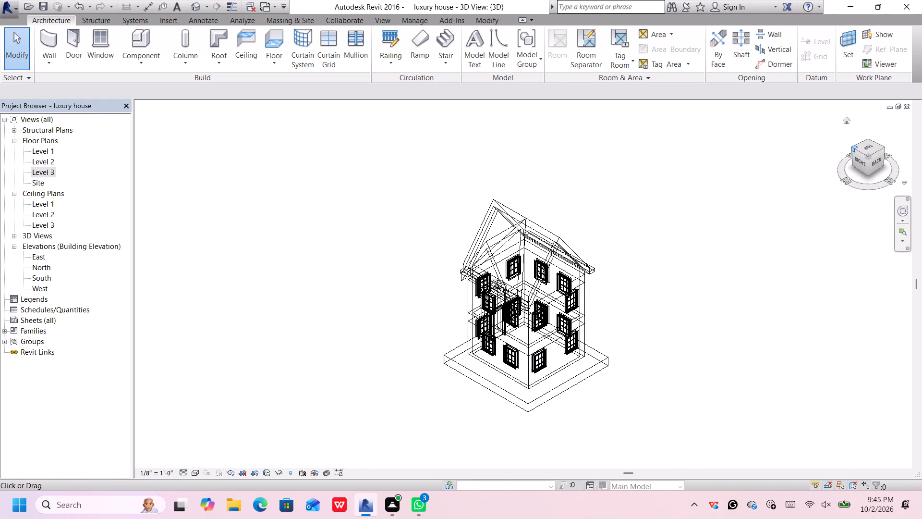
click(852, 146)
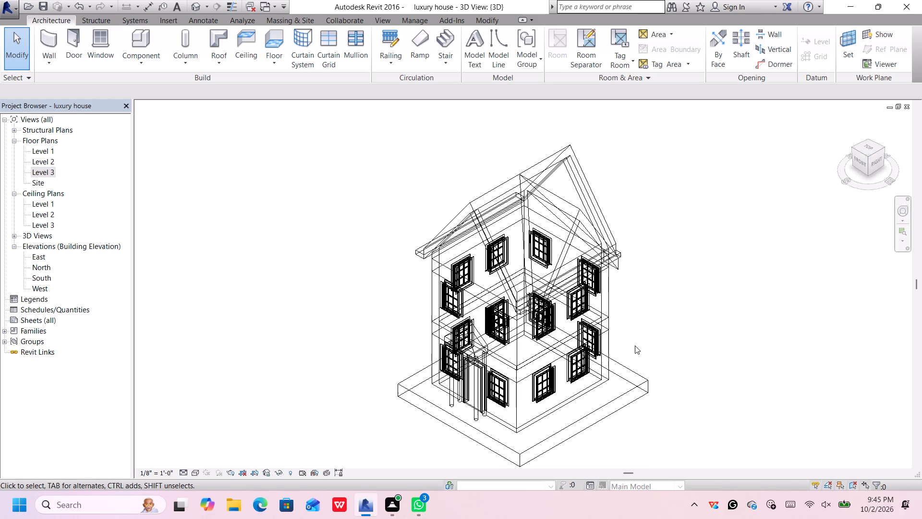
Switch the 3D view's visual style from wireframe to solid surfaces showing materials.
middle_drag(636, 345, 631, 322)
key(Escape)
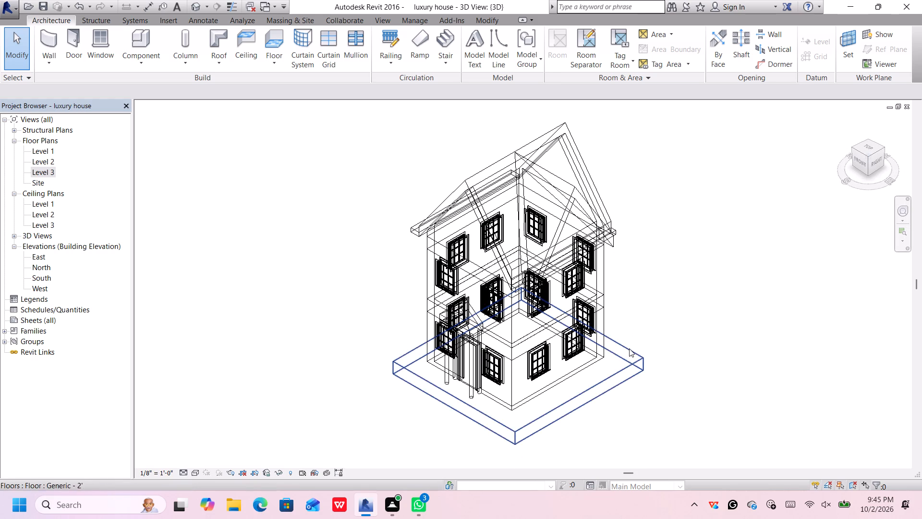
click(192, 472)
click(223, 447)
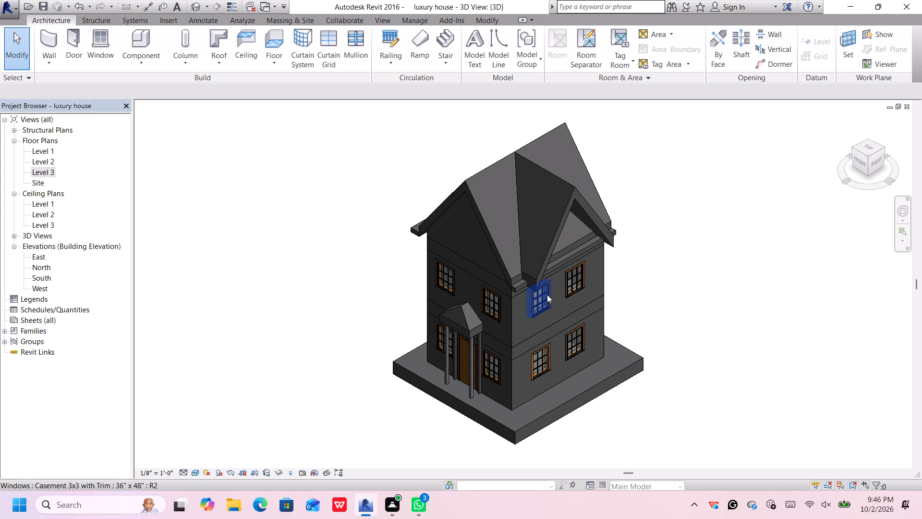
Open the material selection for the Structure [1] layer of the main gable roof's Generic - 12" type.
click(501, 224)
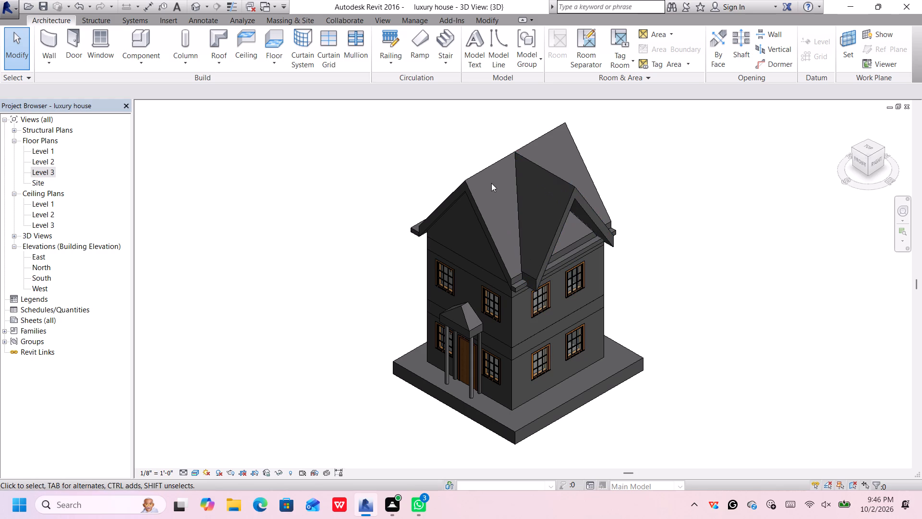
click(488, 173)
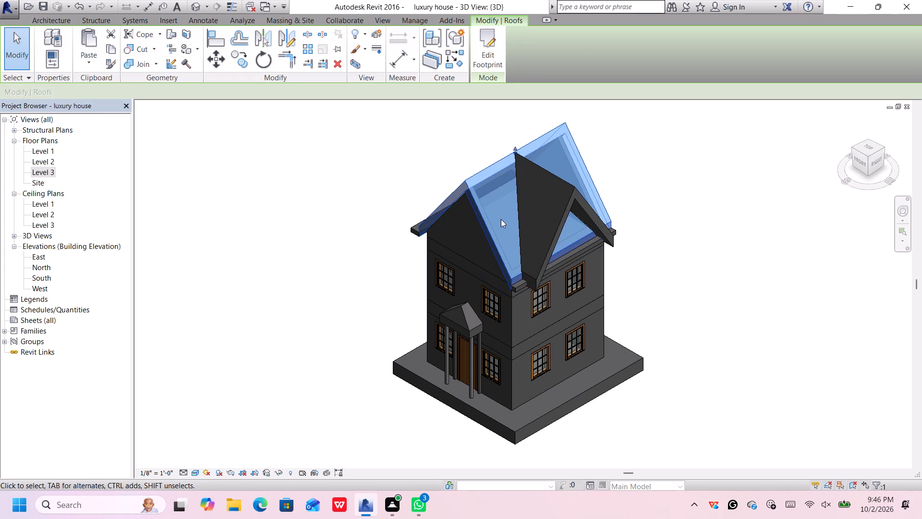
right_click(499, 219)
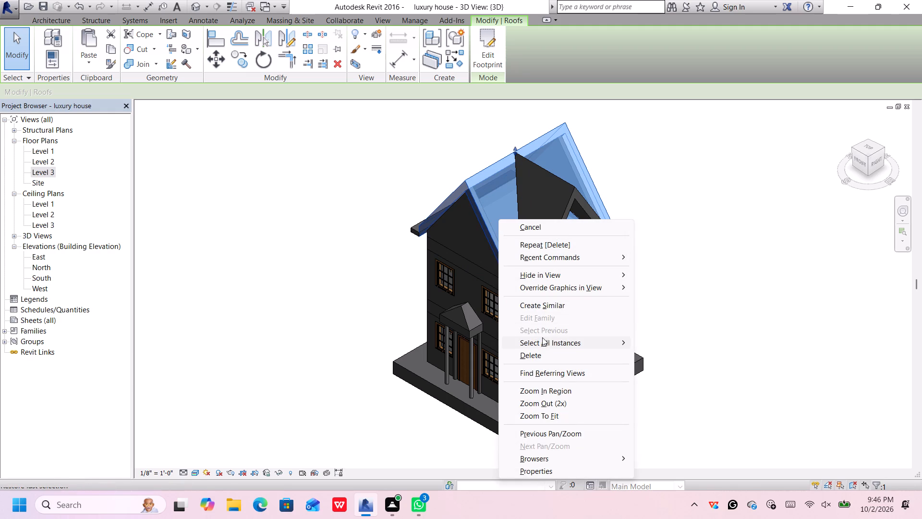
click(555, 471)
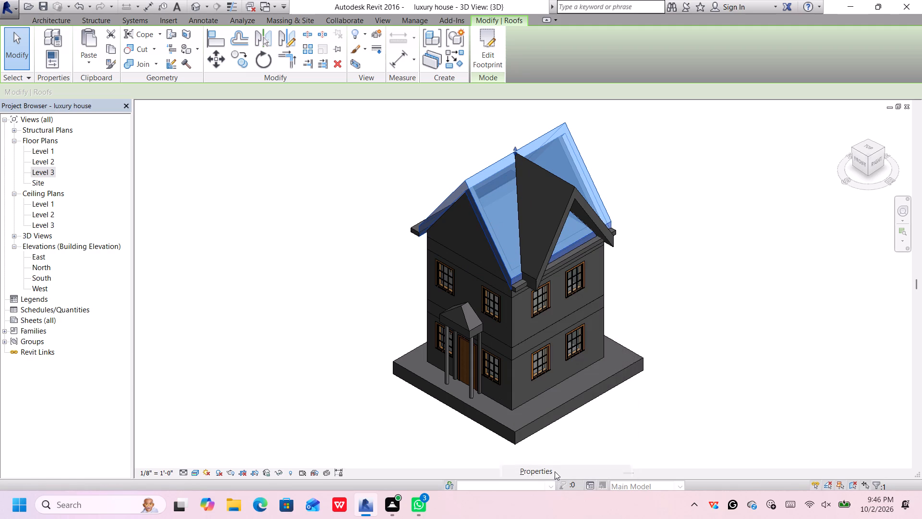
click(728, 175)
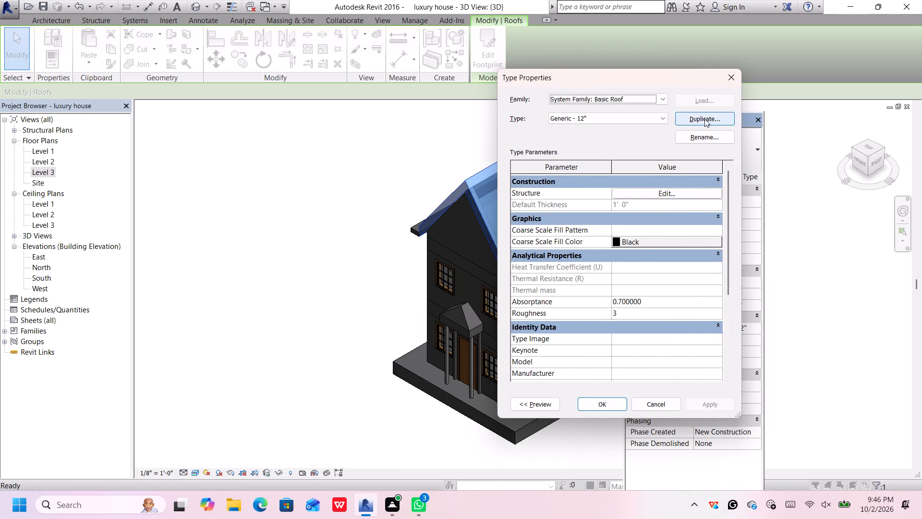
click(679, 191)
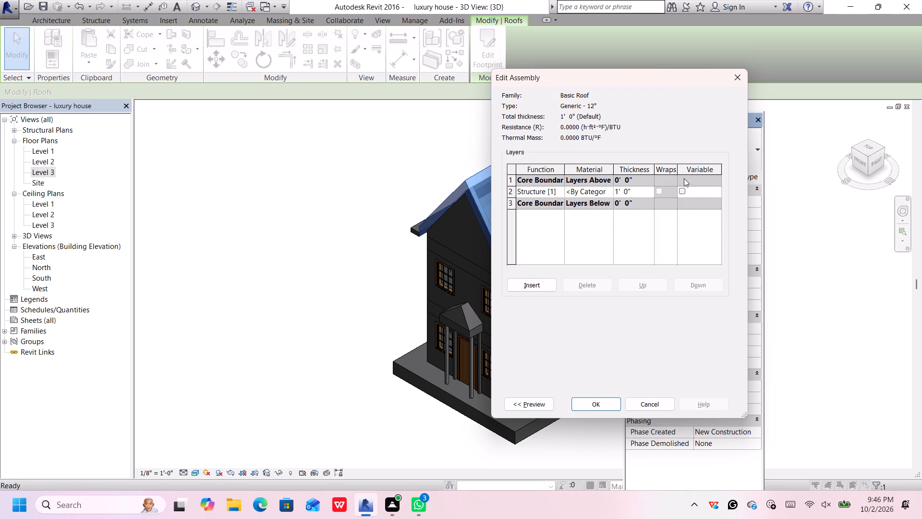
click(584, 192)
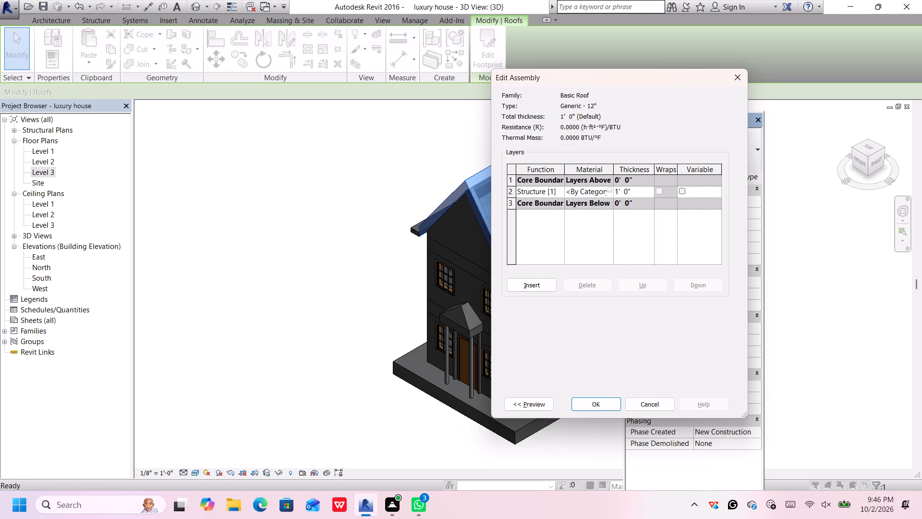
click(570, 195)
click(609, 191)
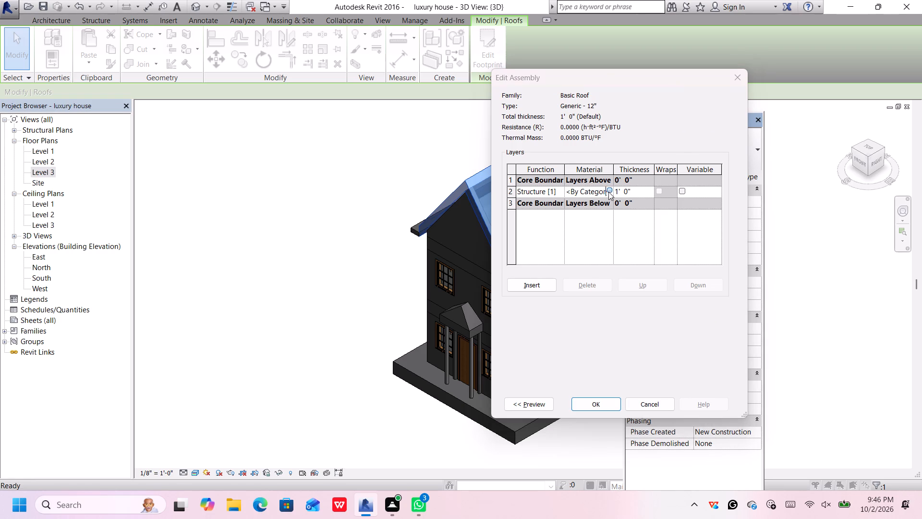
click(608, 192)
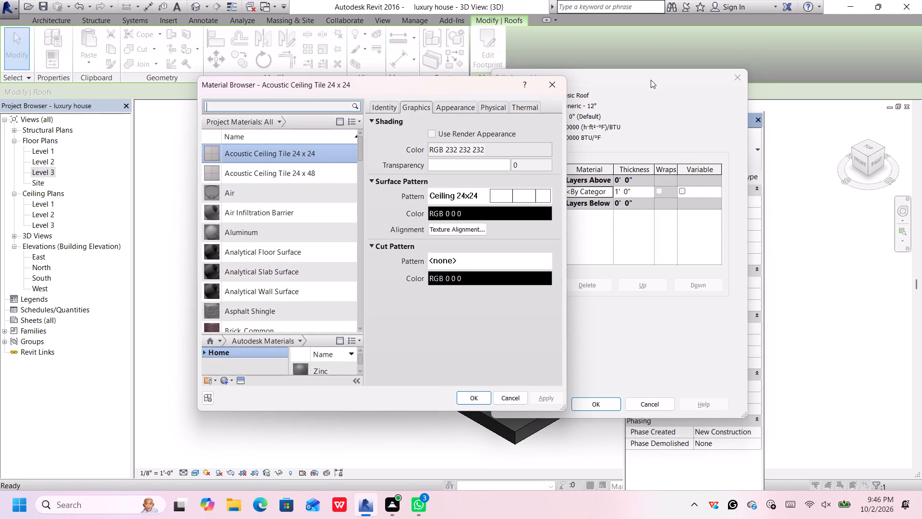
Look through the project materials, including the System, Carpet, Masonry and Paint classes, for a suitable roof material.
scroll(282, 257, down, 10)
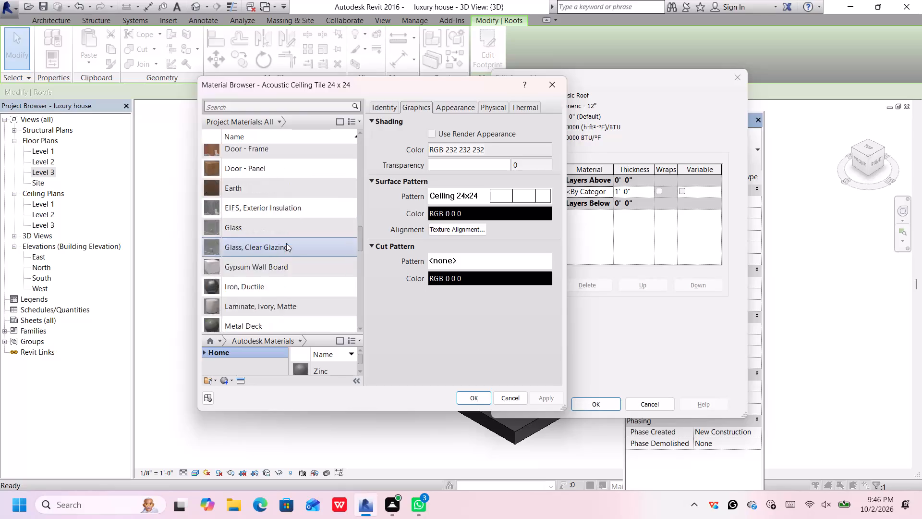
scroll(286, 243, down, 15)
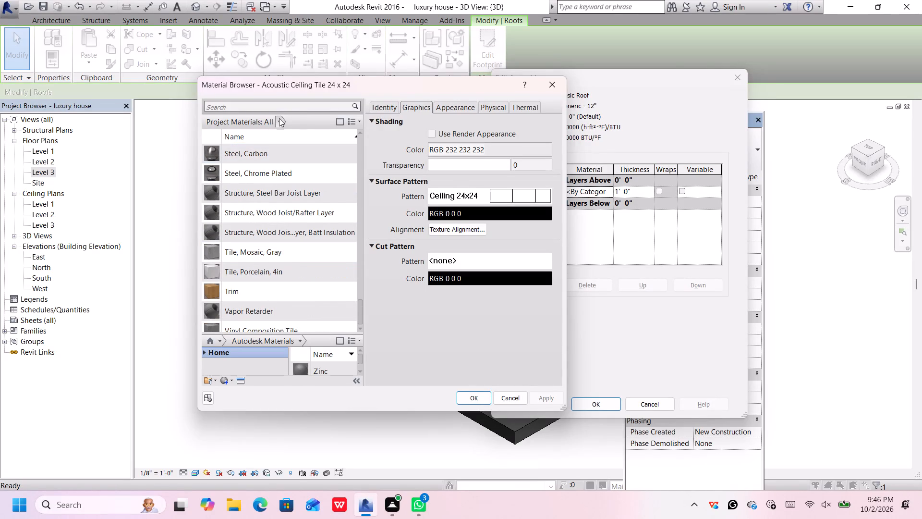
click(279, 118)
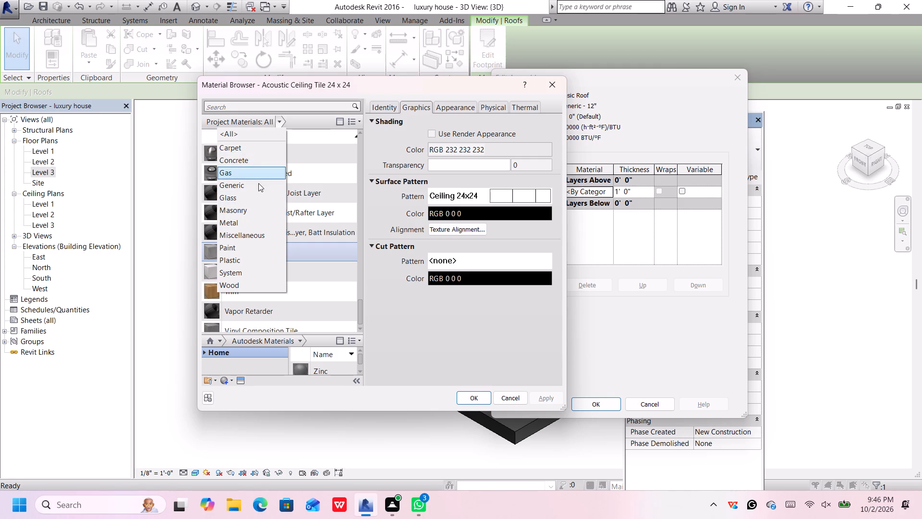
click(252, 272)
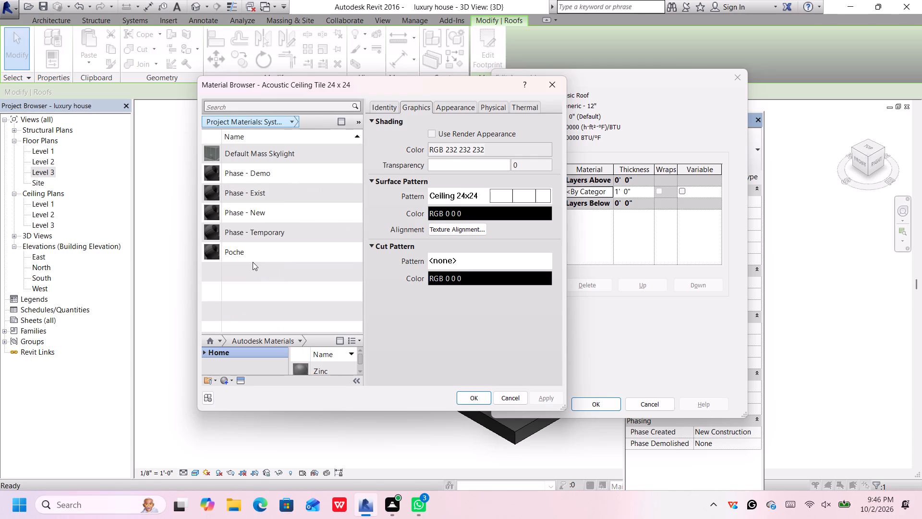
click(292, 122)
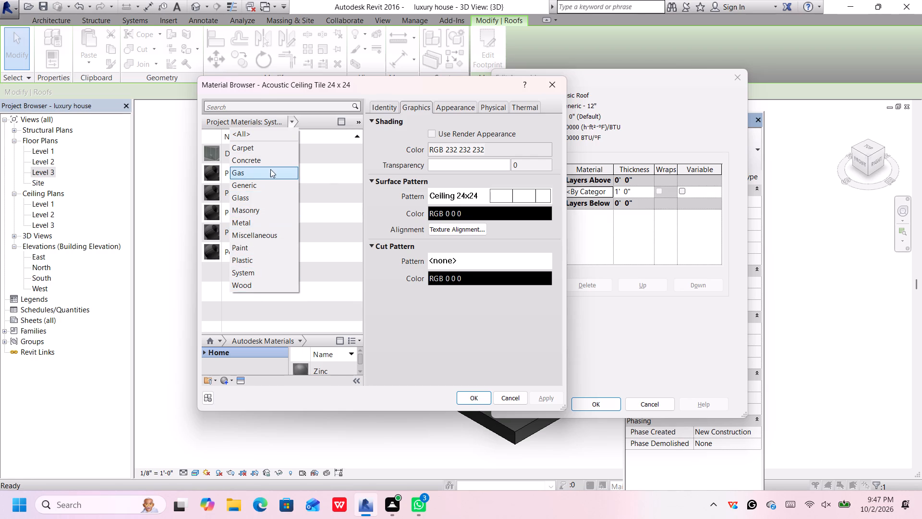
click(269, 148)
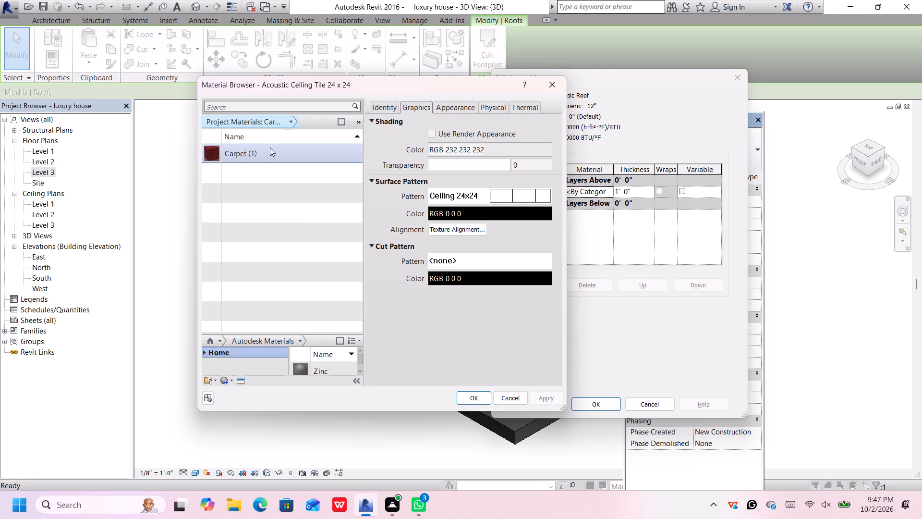
click(292, 120)
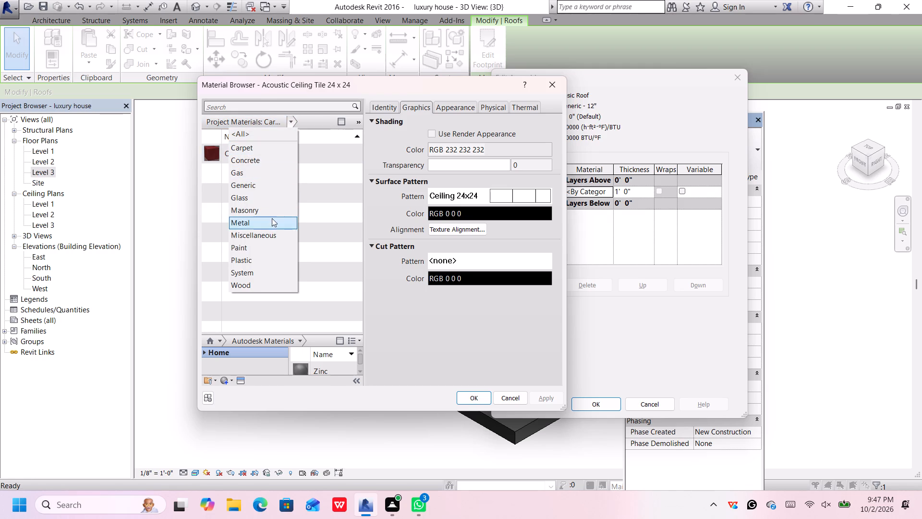
click(273, 212)
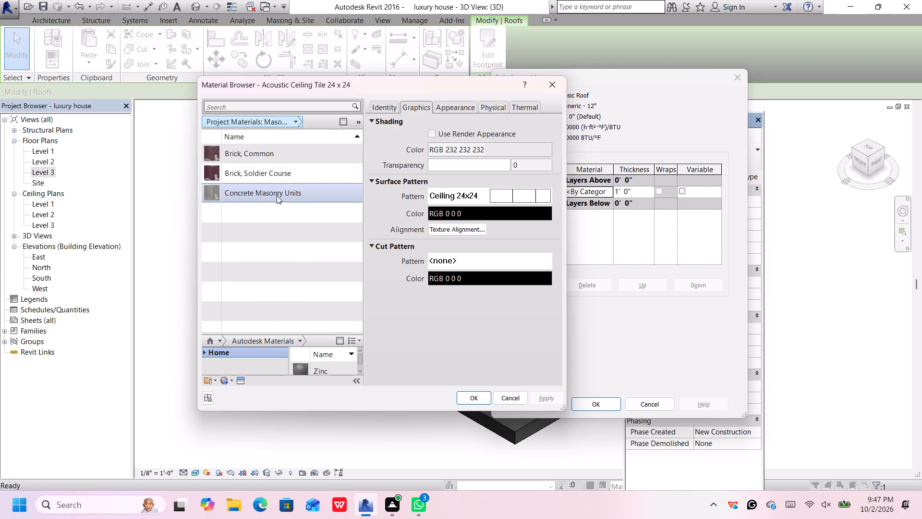
click(294, 121)
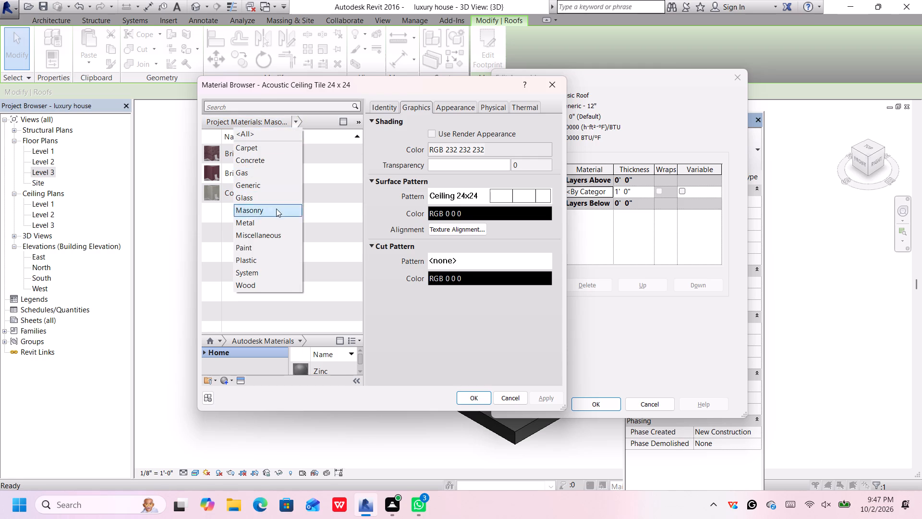
click(268, 251)
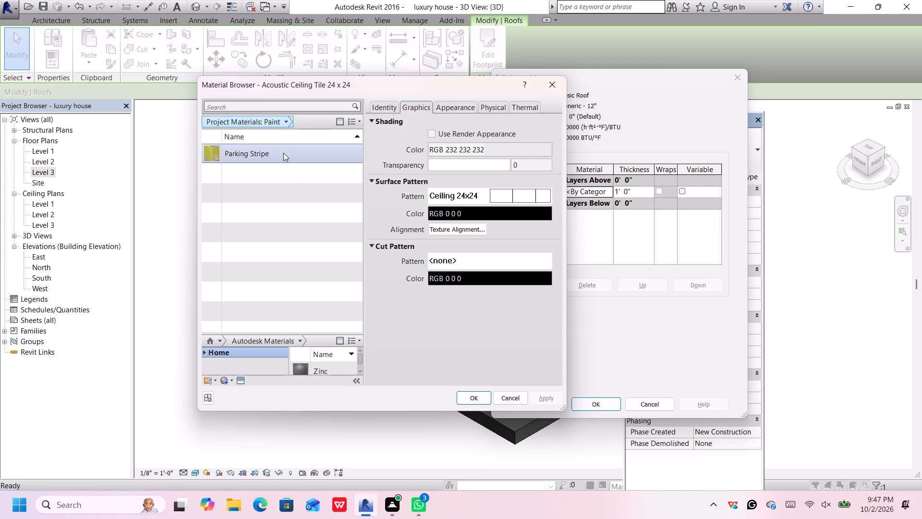
Assign the Default Roof material from the Miscellaneous class to the roof's structure layer and apply the type changes.
click(287, 122)
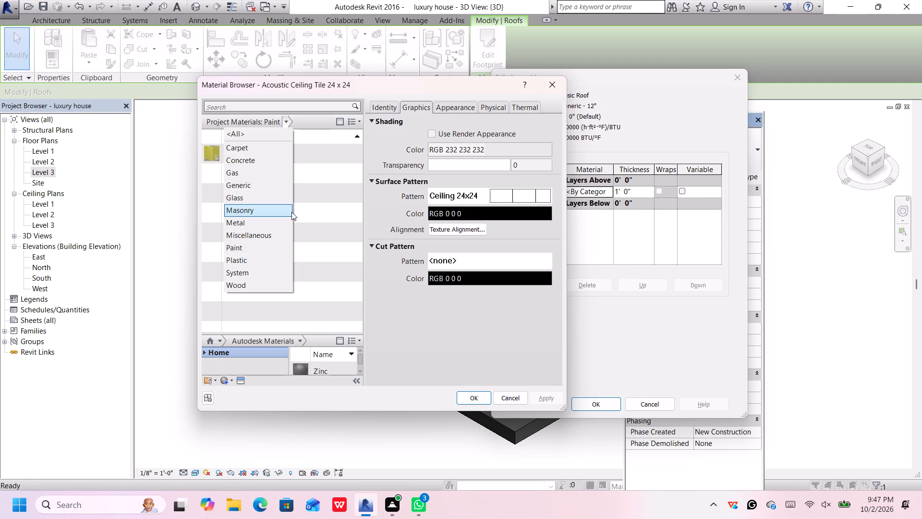
click(258, 235)
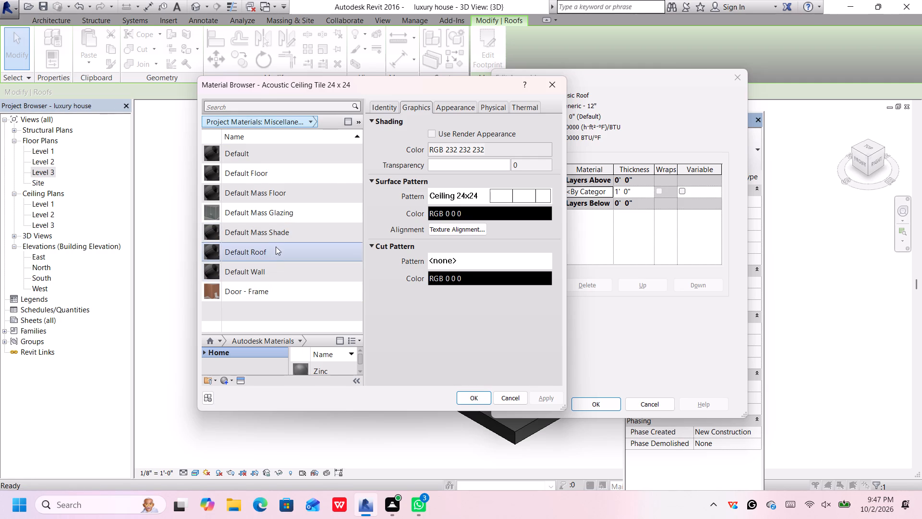
click(277, 251)
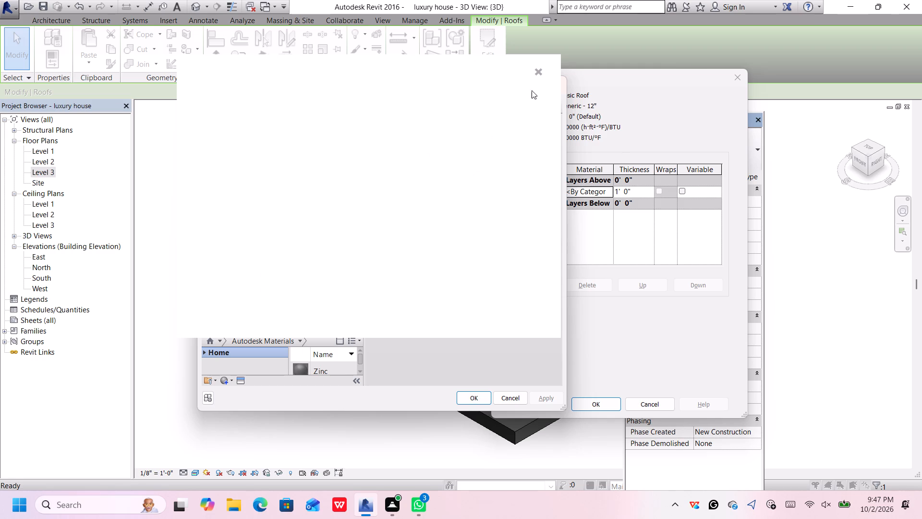
click(541, 71)
click(539, 71)
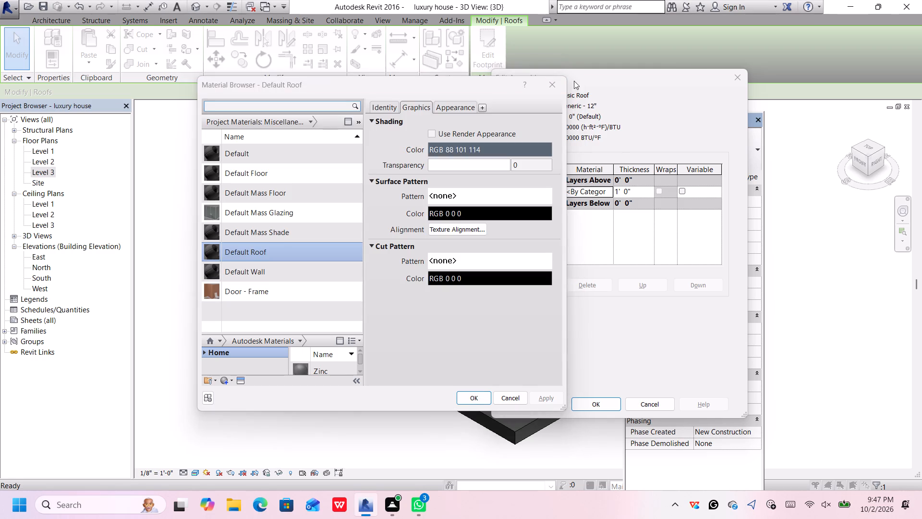
middle_drag(627, 86, 627, 112)
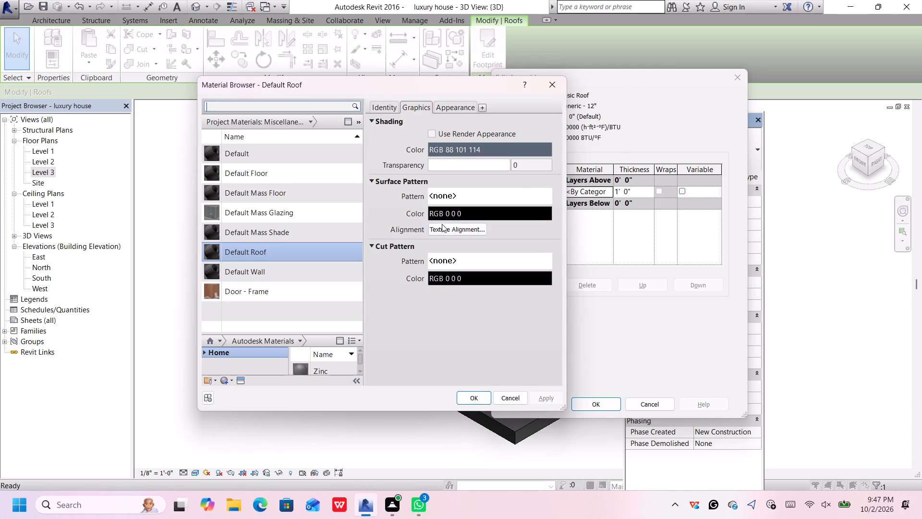
click(465, 397)
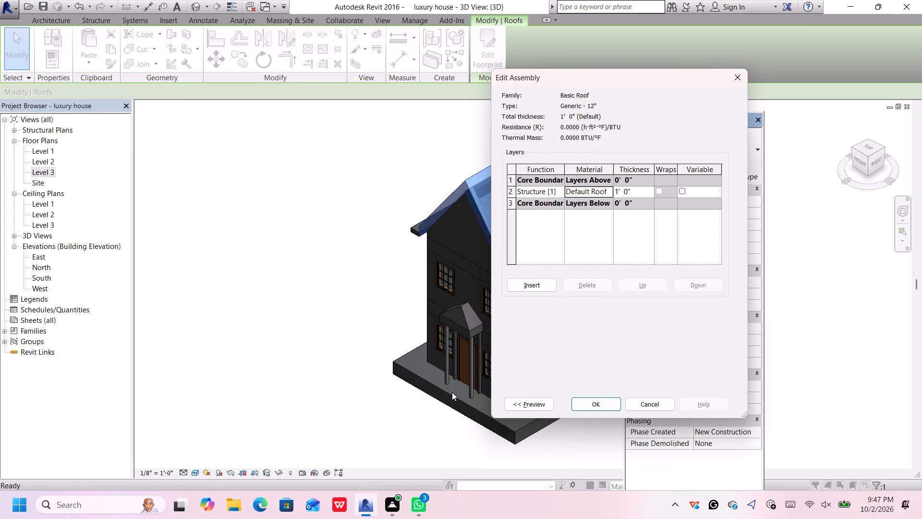
middle_drag(469, 181, 327, 221)
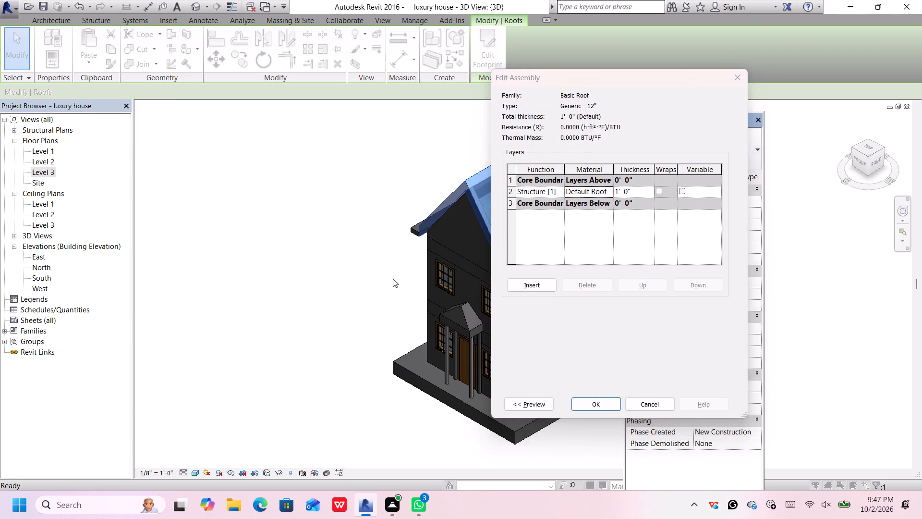
click(602, 405)
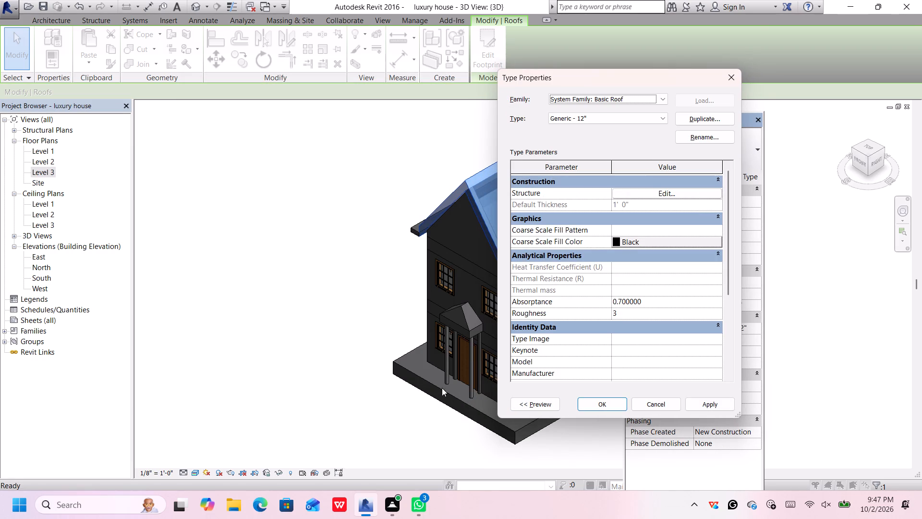
click(707, 406)
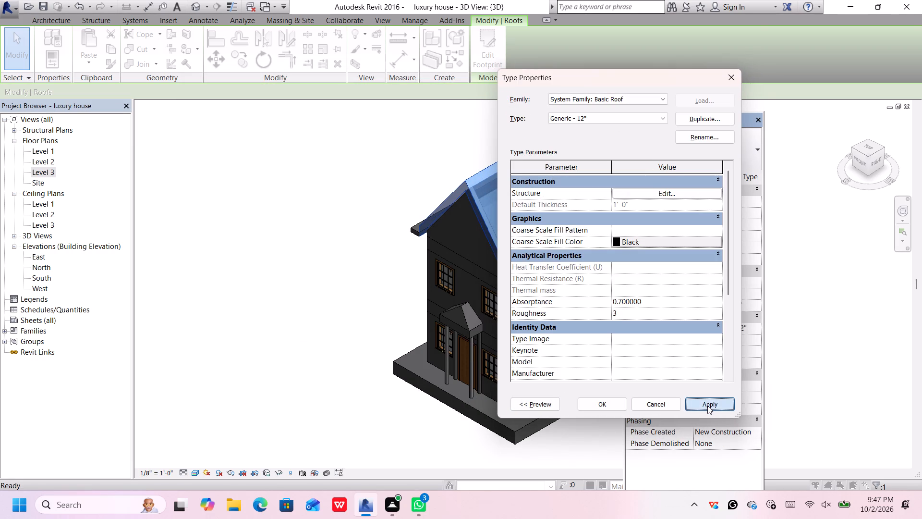
click(604, 406)
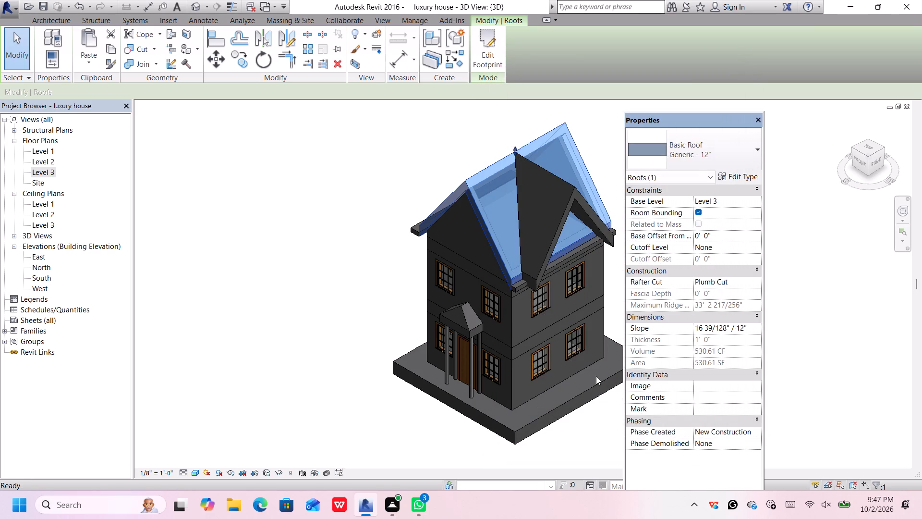
Examine the main roof and dormer on the house from the front-right corner, and clear the roof selection.
middle_drag(486, 227, 464, 264)
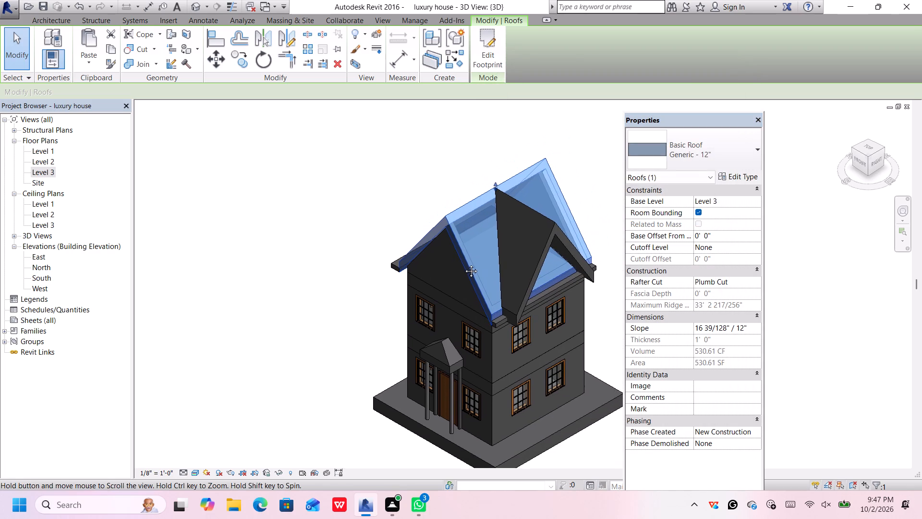
middle_drag(464, 264, 463, 261)
scroll(476, 267, up, 2)
scroll(475, 248, down, 3)
middle_drag(478, 261, 469, 224)
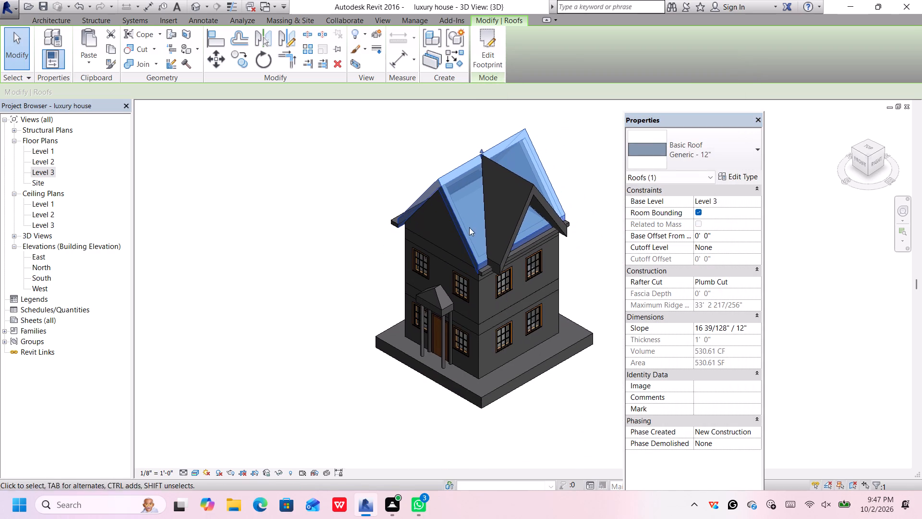
scroll(471, 244, up, 2)
key(Escape)
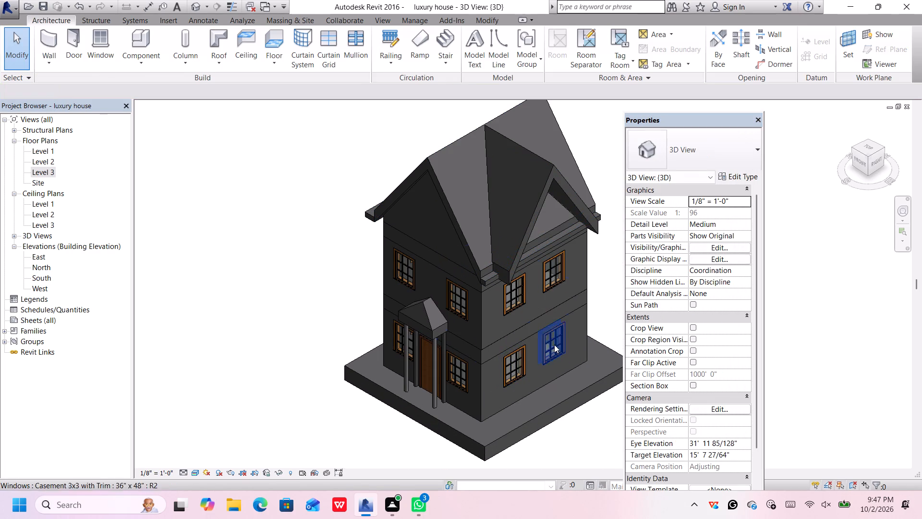
Examine the main gable roof against the whole house in the 3D view, and clear the roof selection.
click(477, 214)
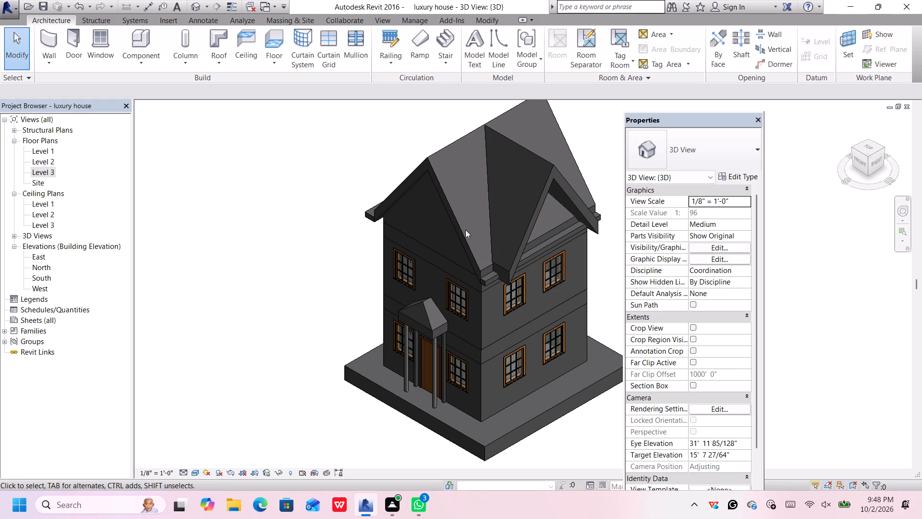
click(464, 230)
middle_drag(493, 338, 479, 316)
middle_click(478, 314)
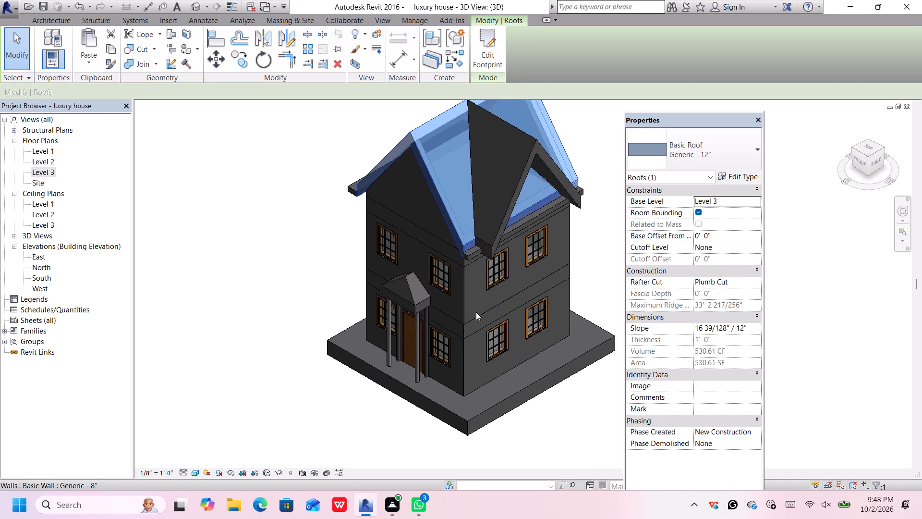
scroll(527, 281, down, 2)
middle_drag(535, 271, 535, 291)
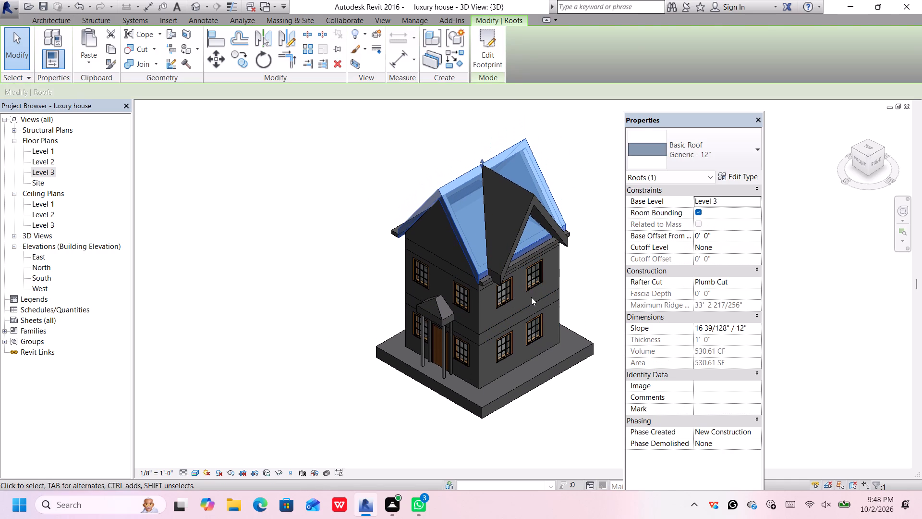
key(Escape)
middle_drag(552, 290, 512, 282)
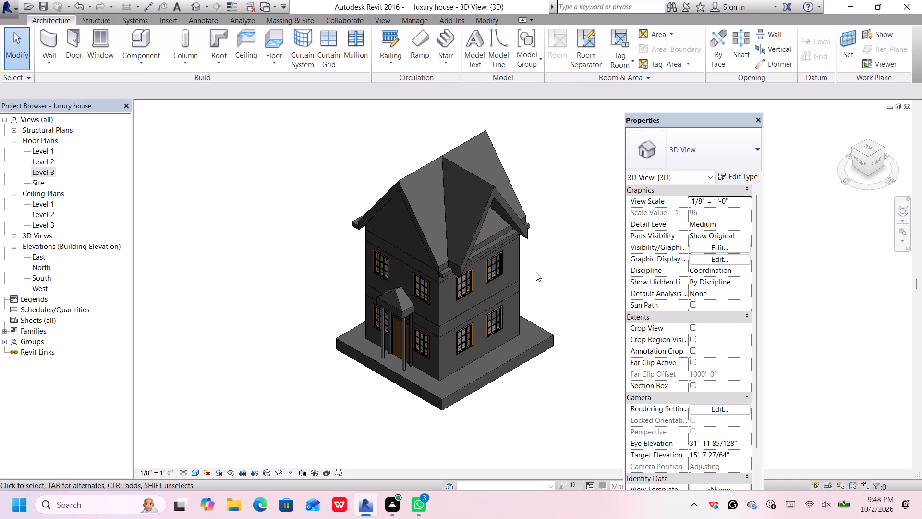
middle_drag(536, 272, 542, 298)
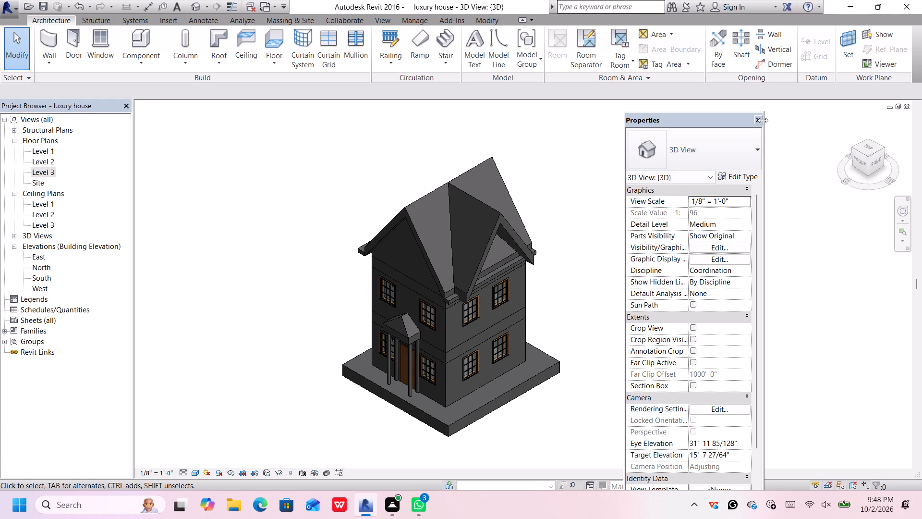
Hide the Properties palette to clear the 3D view around the house.
click(754, 122)
middle_drag(577, 343, 587, 352)
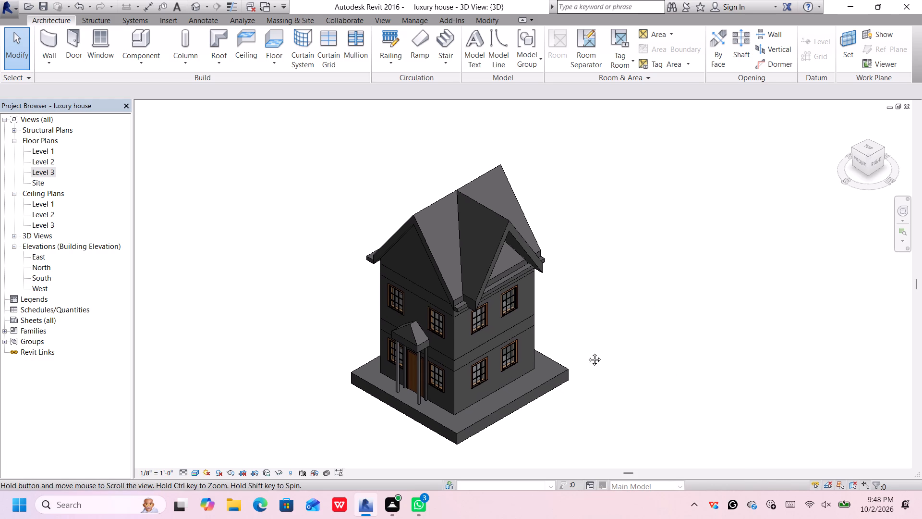
middle_drag(587, 352, 589, 352)
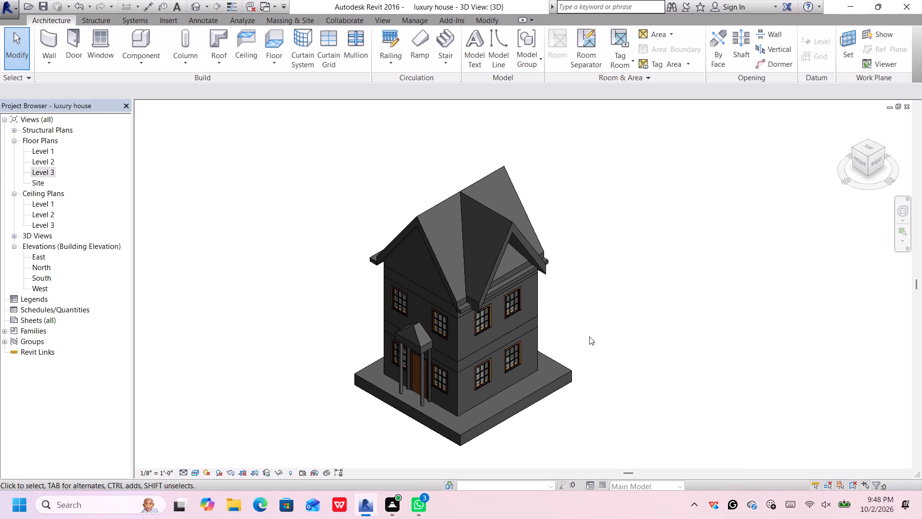
Set up a print of the 3D view with Microsoft Print to PDF, using the Current window print range.
key(ctrl+p)
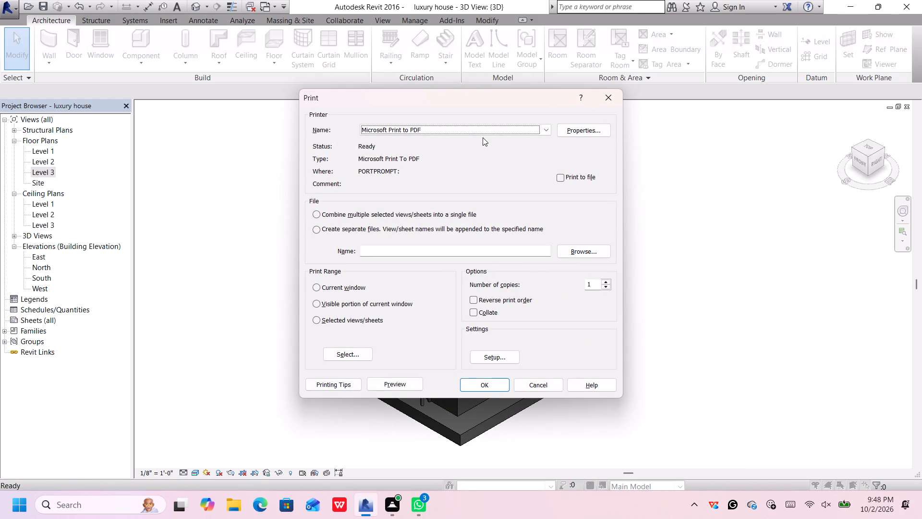
click(483, 131)
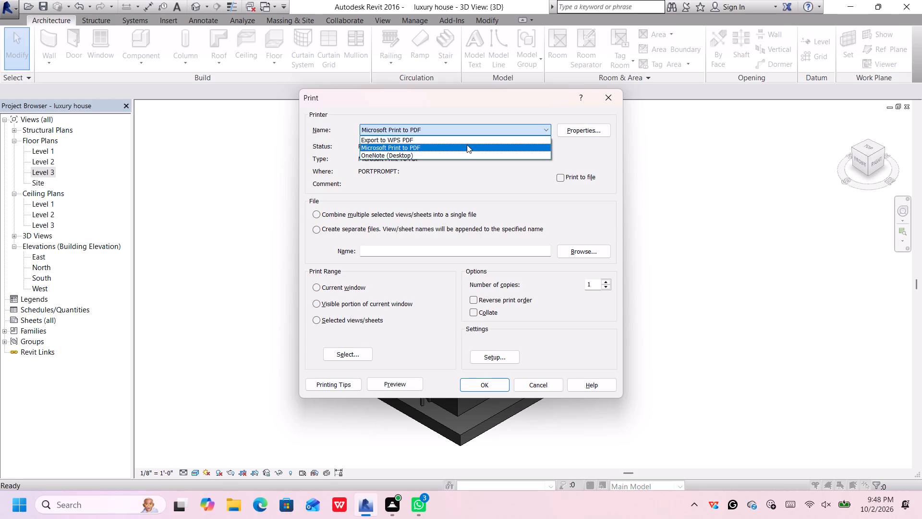
click(467, 145)
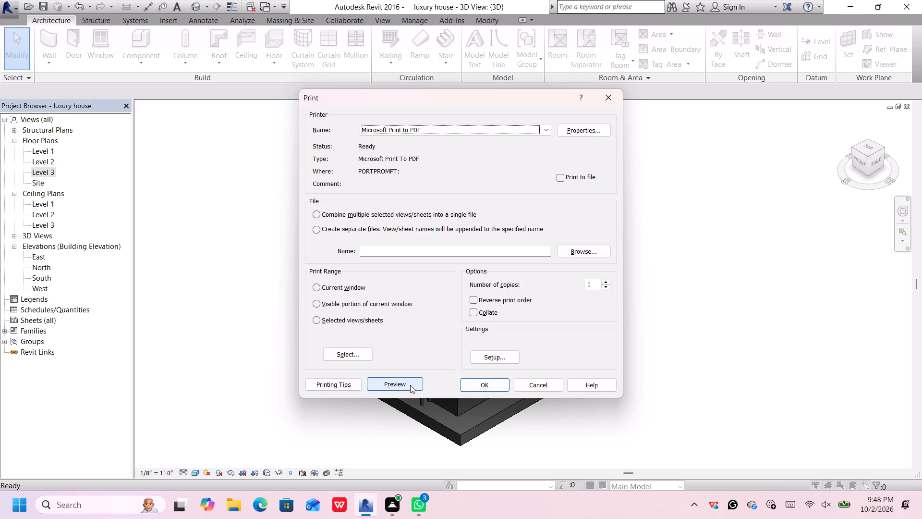
click(316, 287)
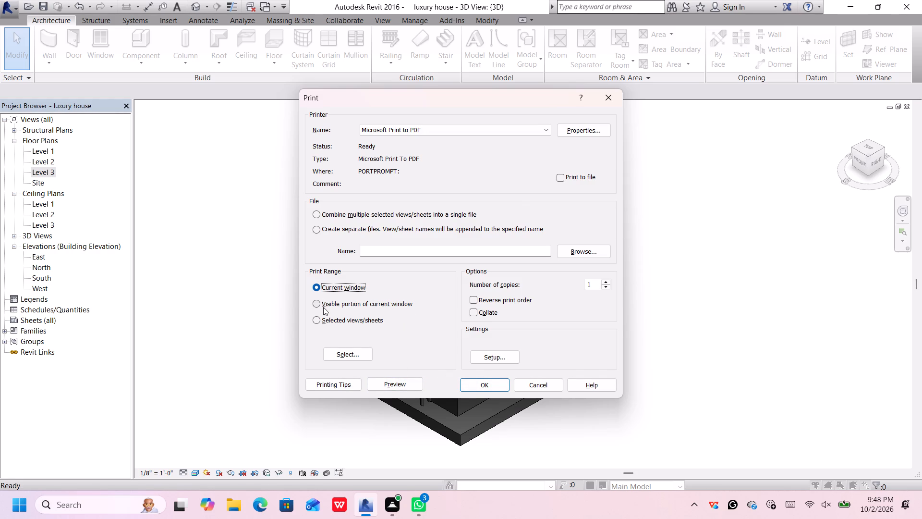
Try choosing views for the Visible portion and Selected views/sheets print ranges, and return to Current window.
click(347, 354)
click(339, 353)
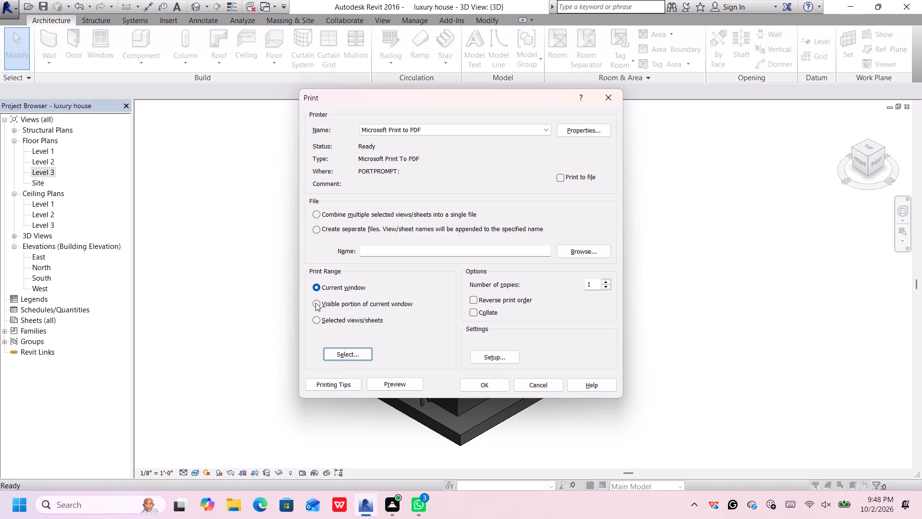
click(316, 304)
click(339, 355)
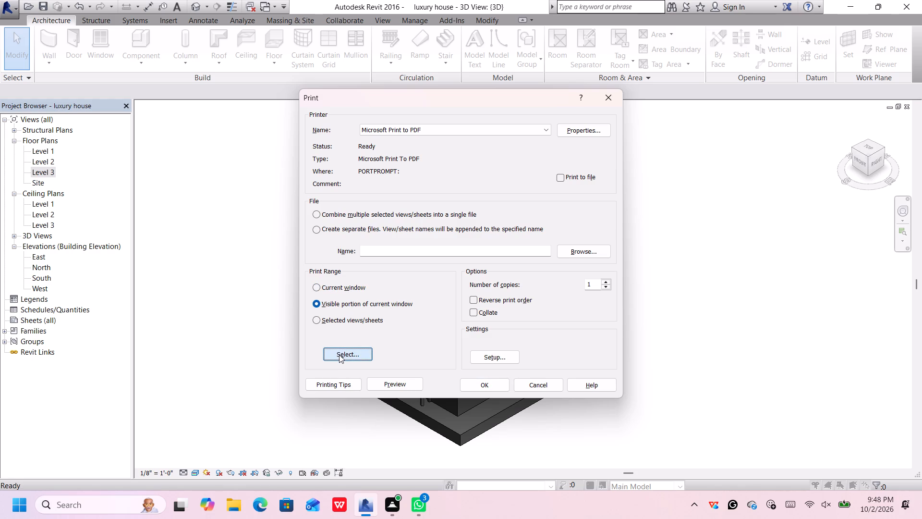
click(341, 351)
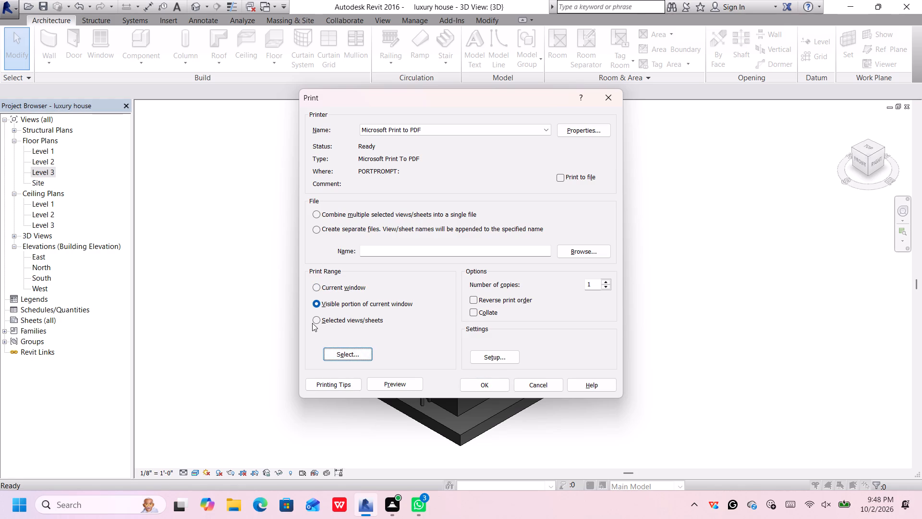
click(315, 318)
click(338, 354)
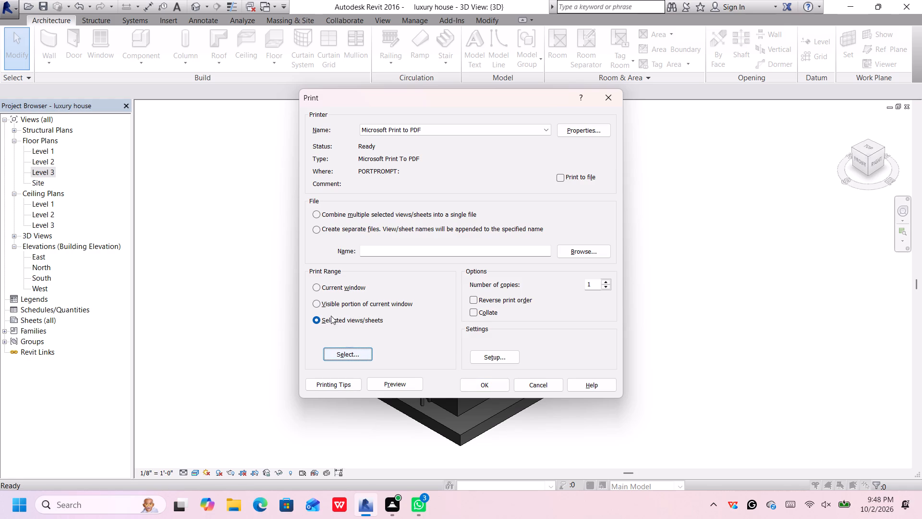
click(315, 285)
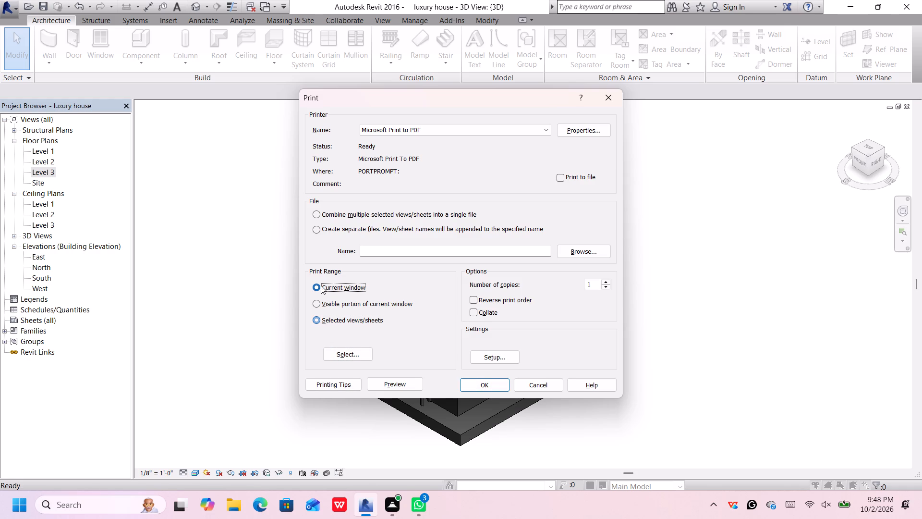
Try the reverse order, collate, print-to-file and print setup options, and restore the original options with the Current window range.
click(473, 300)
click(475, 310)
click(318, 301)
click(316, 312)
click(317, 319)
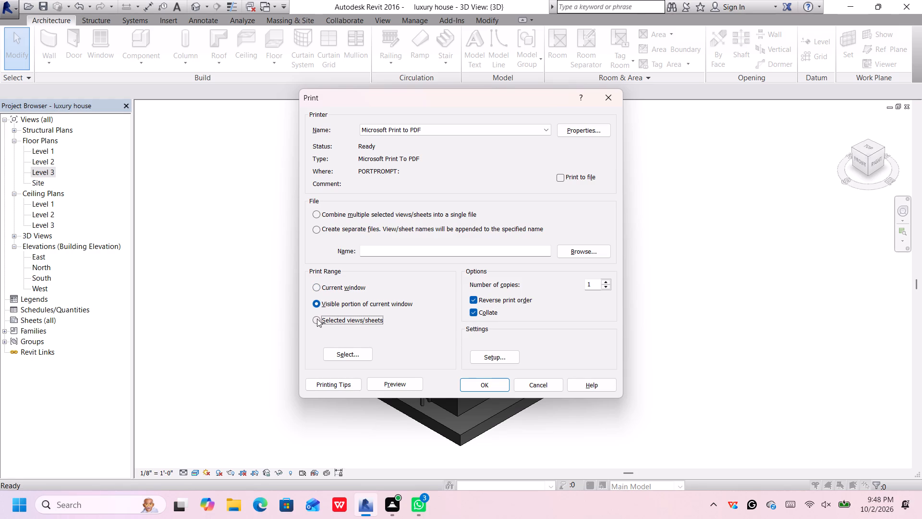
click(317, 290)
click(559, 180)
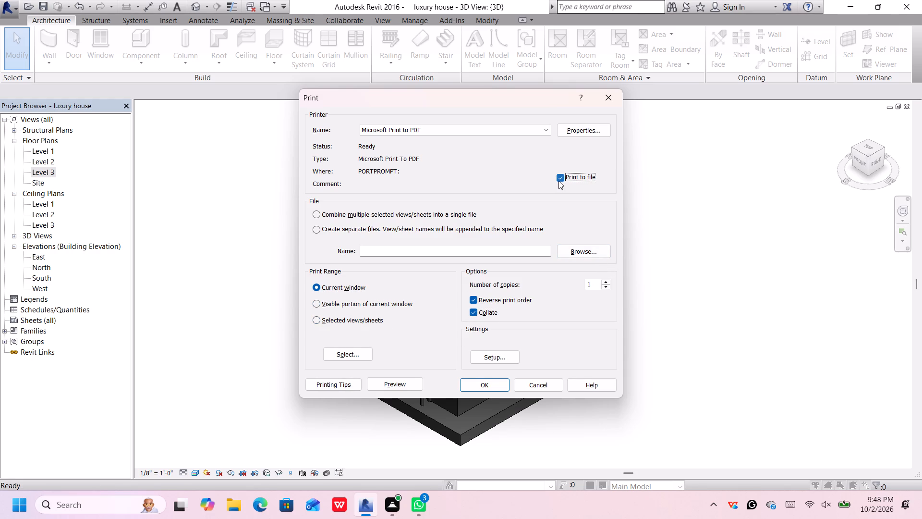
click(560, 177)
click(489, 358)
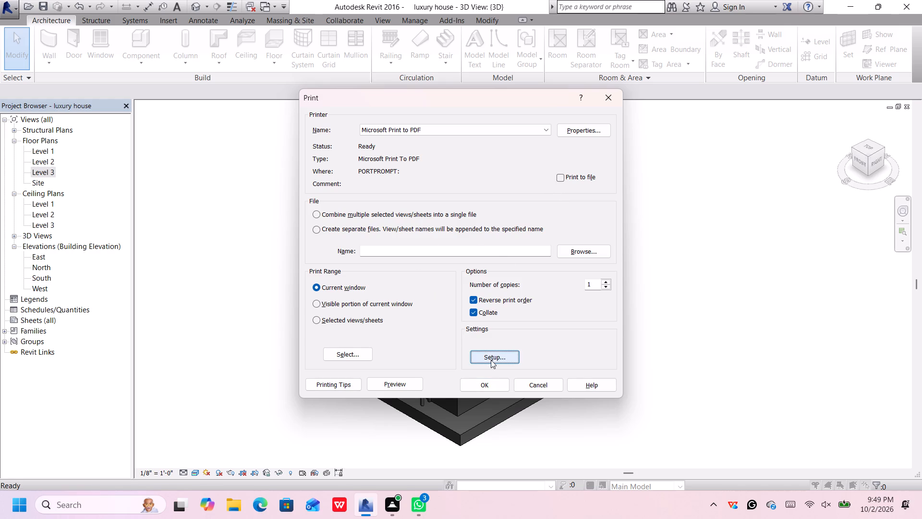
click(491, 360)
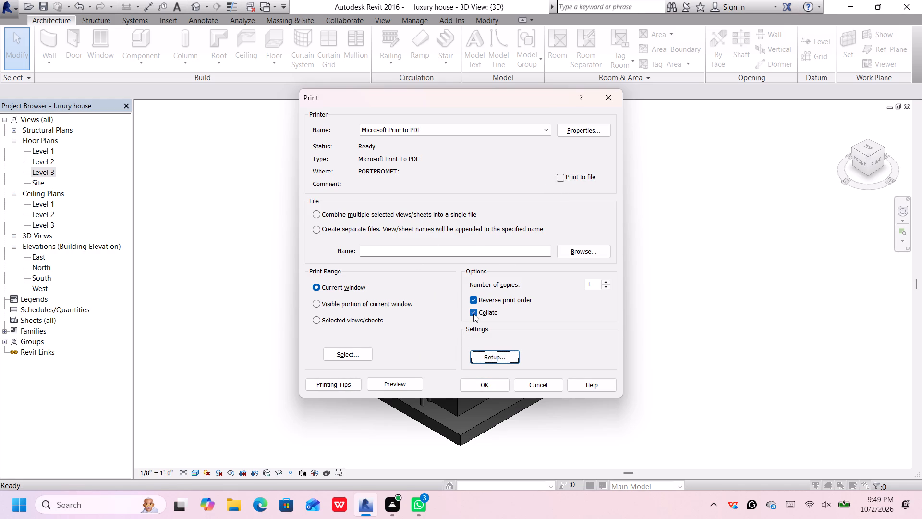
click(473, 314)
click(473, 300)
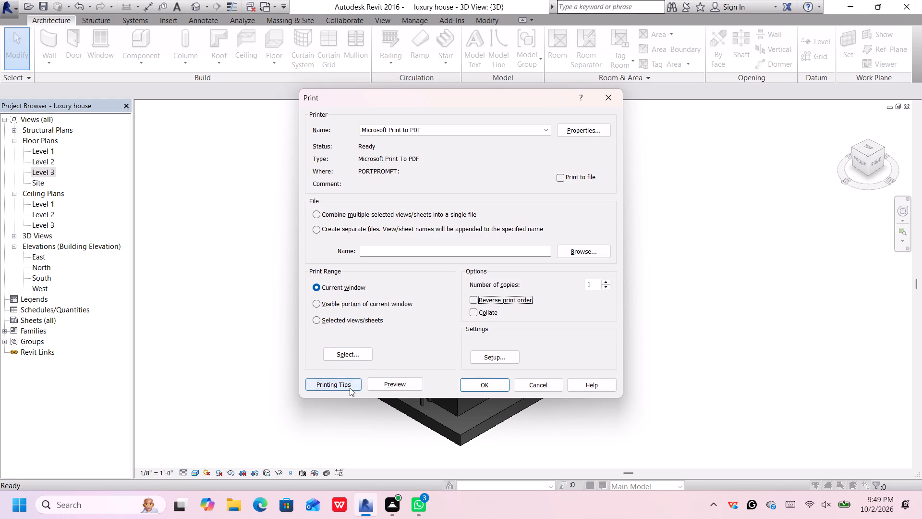
Try to preview the printout, and check the layout properties of the PDF printer.
click(395, 384)
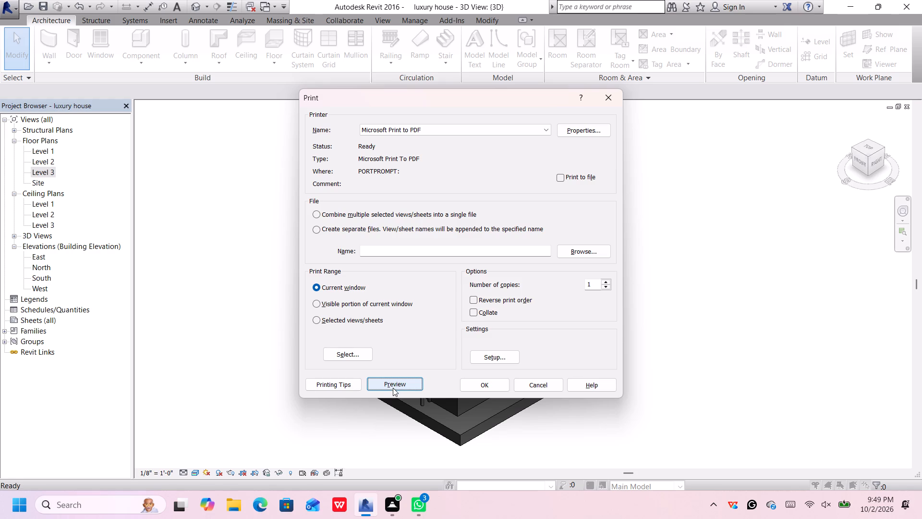
click(397, 383)
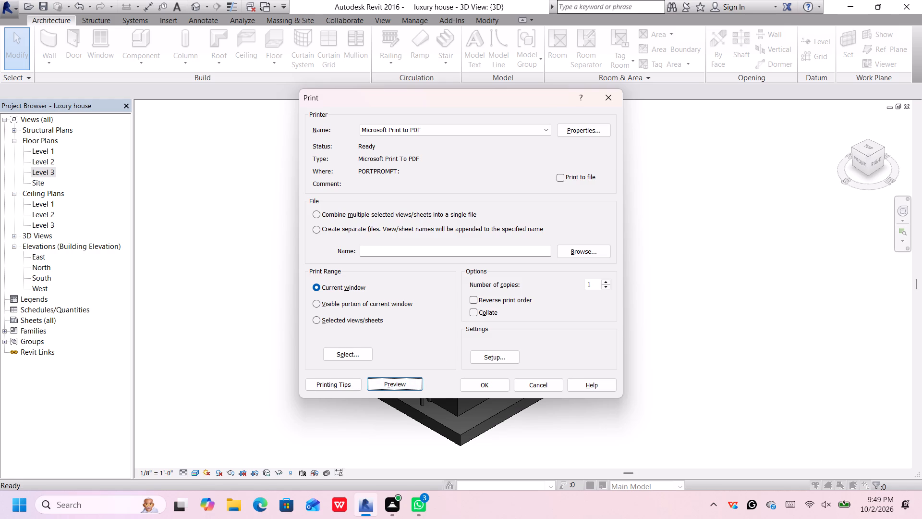
click(580, 133)
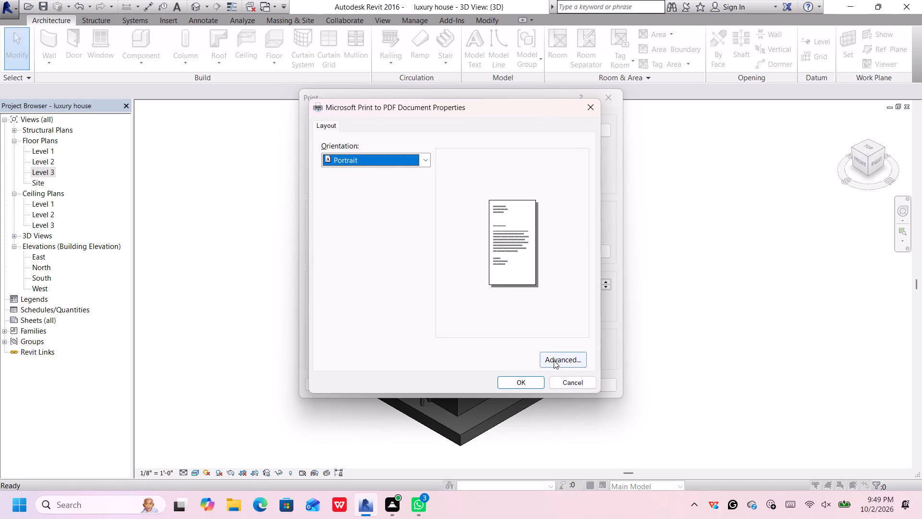
click(589, 103)
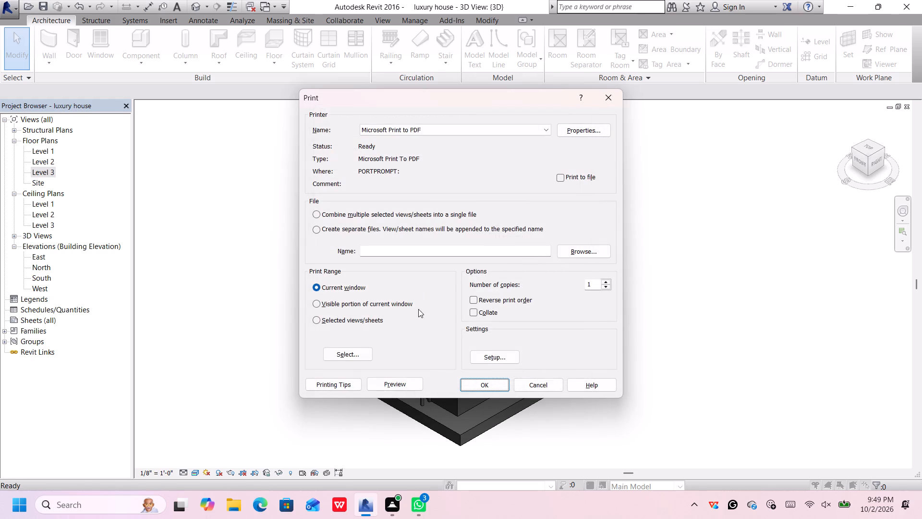
click(404, 381)
double_click(403, 384)
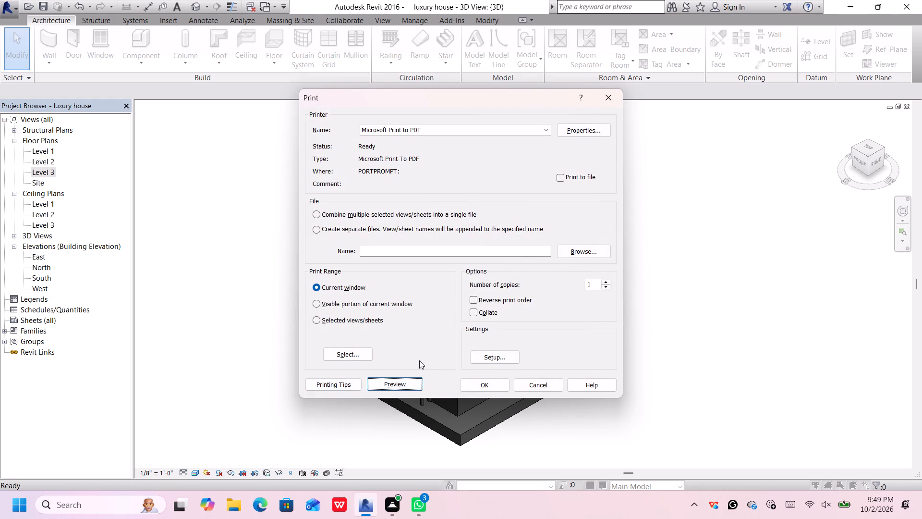
Start printing the 3D view to PDF, and name the print output luxury house.
click(479, 383)
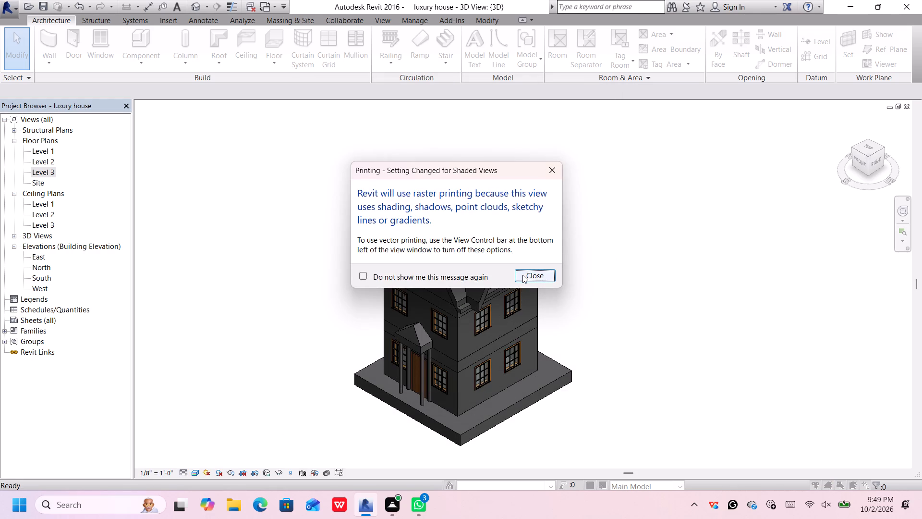
click(523, 275)
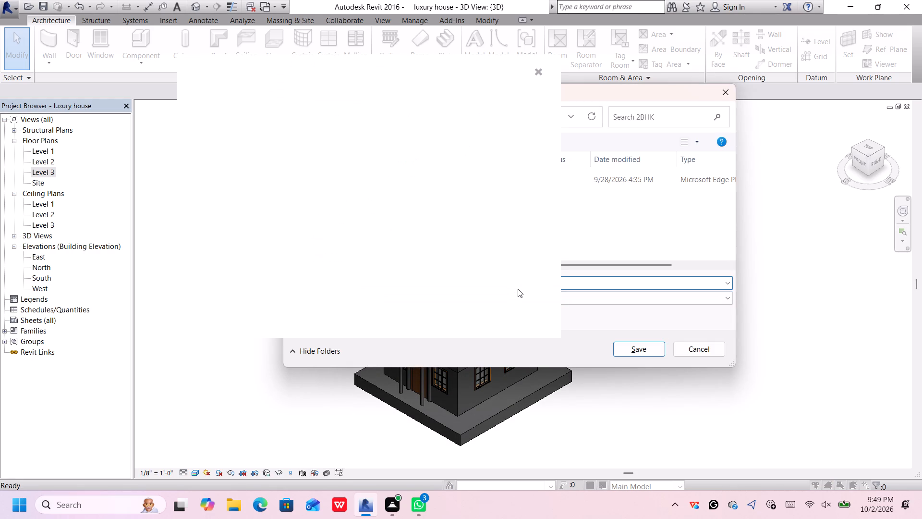
click(538, 66)
click(539, 74)
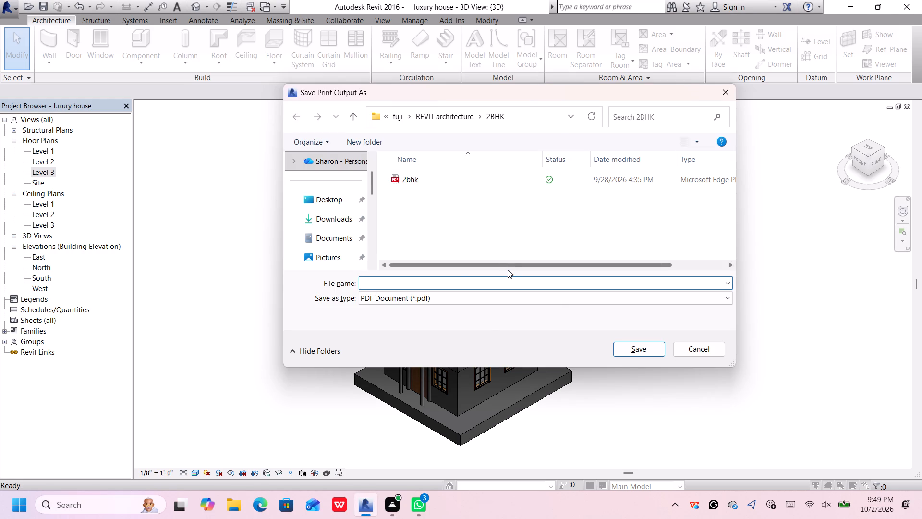
text(lu)
text(xu)
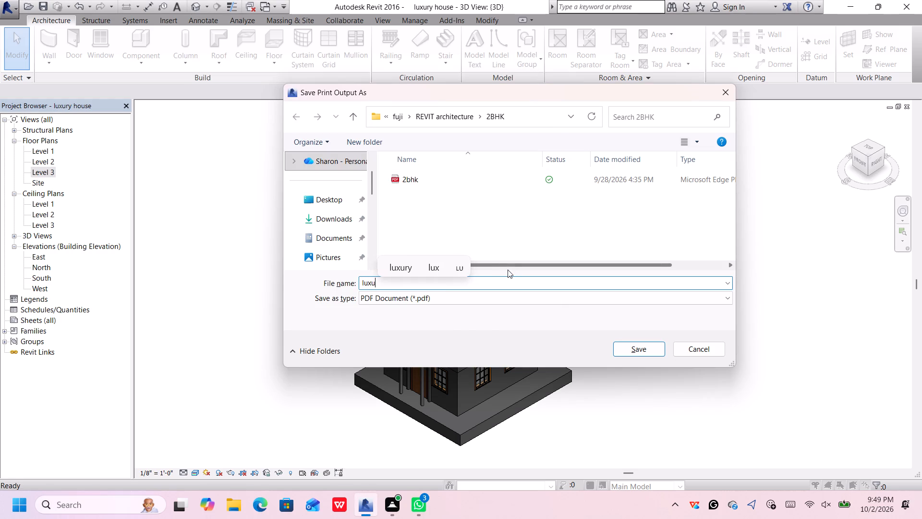
text(ry)
key(space)
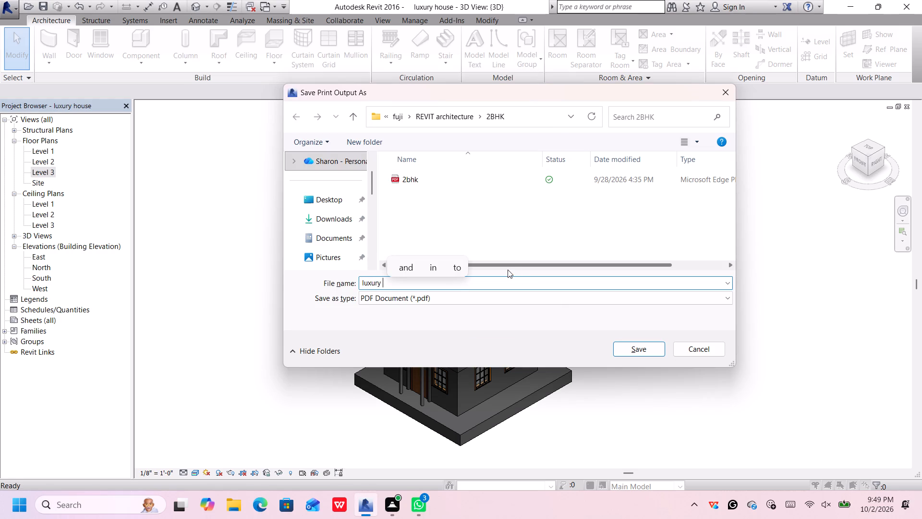
text(house)
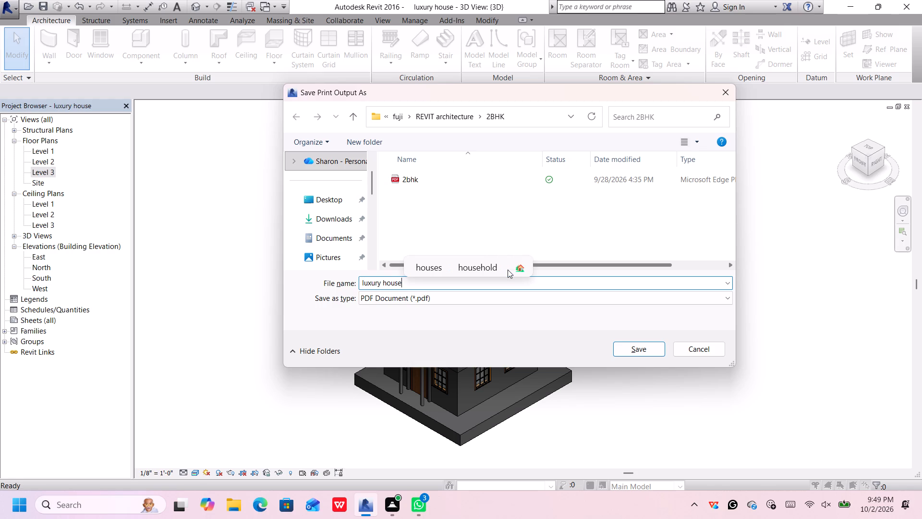
Save the PDF in the luxury house folder, inside REVIT architecture in the fuji folder on the Desktop.
double_click(338, 205)
scroll(446, 220, down, 2)
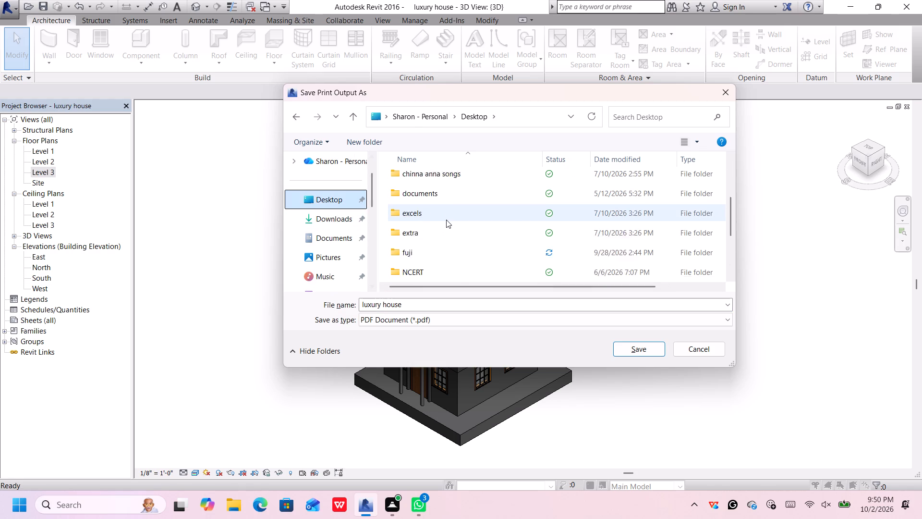
scroll(446, 220, down, 5)
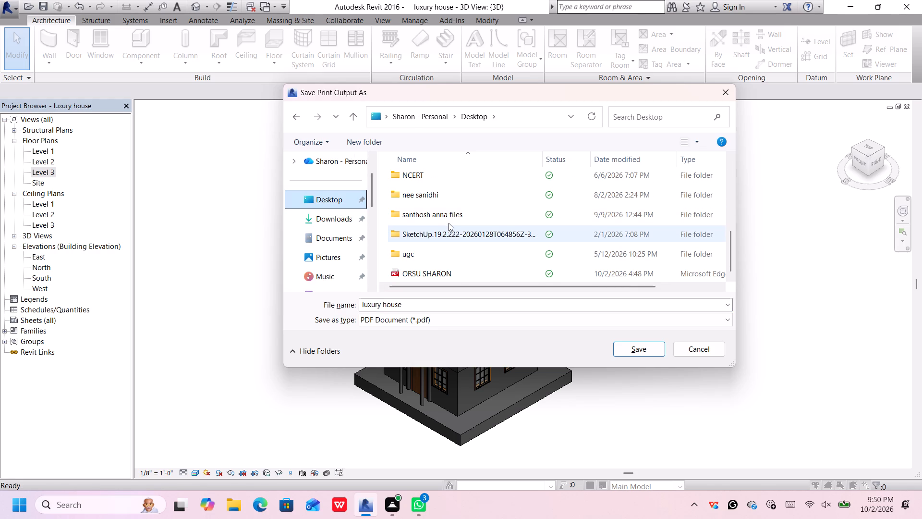
scroll(448, 233, down, 3)
scroll(462, 199, up, 1)
double_click(462, 200)
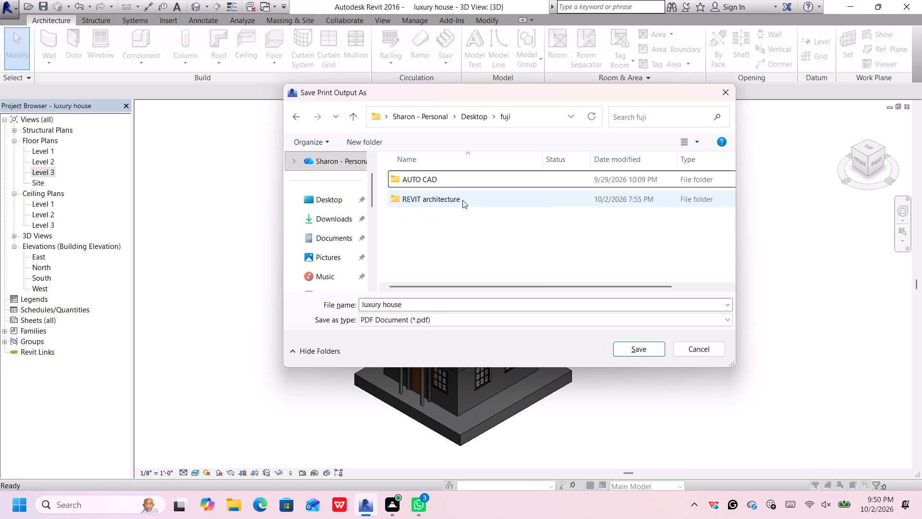
double_click(467, 199)
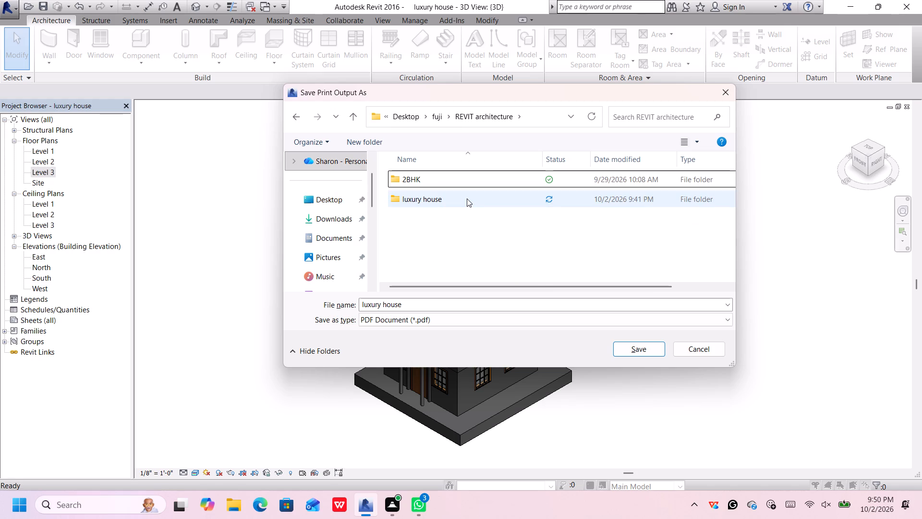
double_click(467, 198)
click(630, 348)
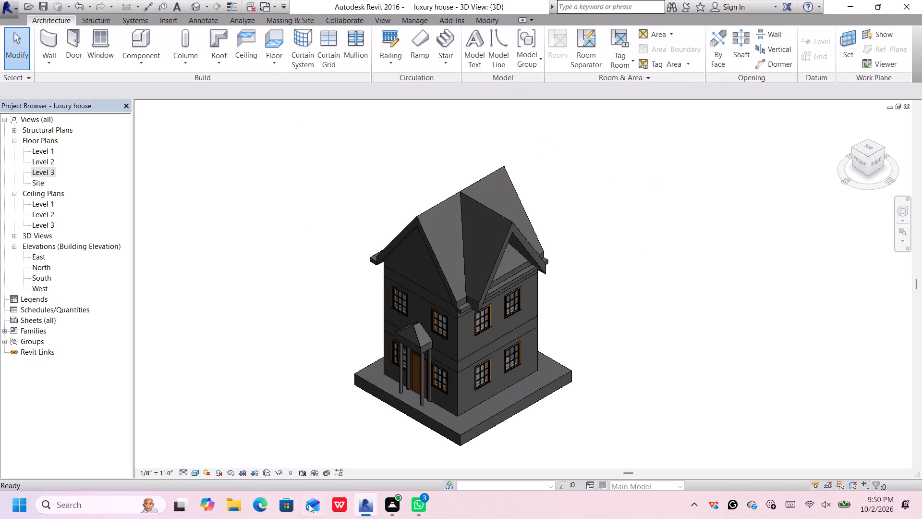
Switch to File Explorer for the Desktop folder, view the printed luxury house PDF in Adobe Acrobat, and close it.
click(231, 510)
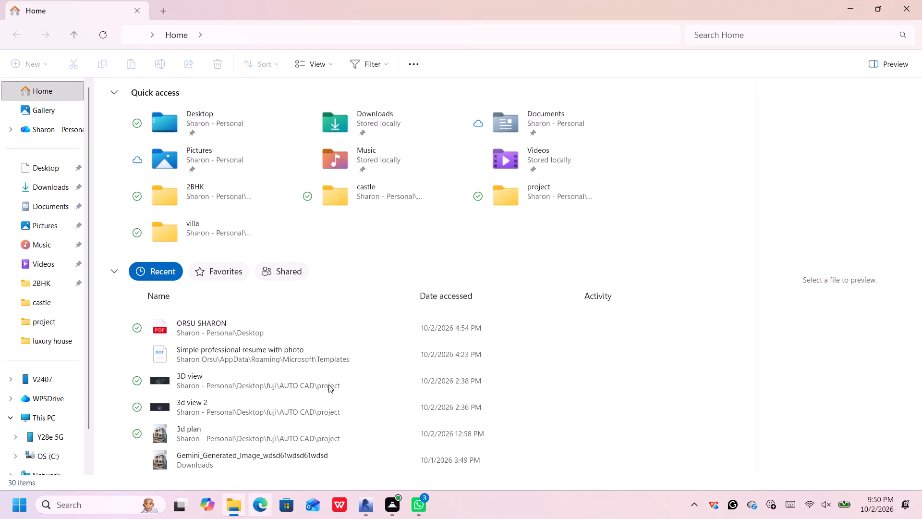
double_click(202, 123)
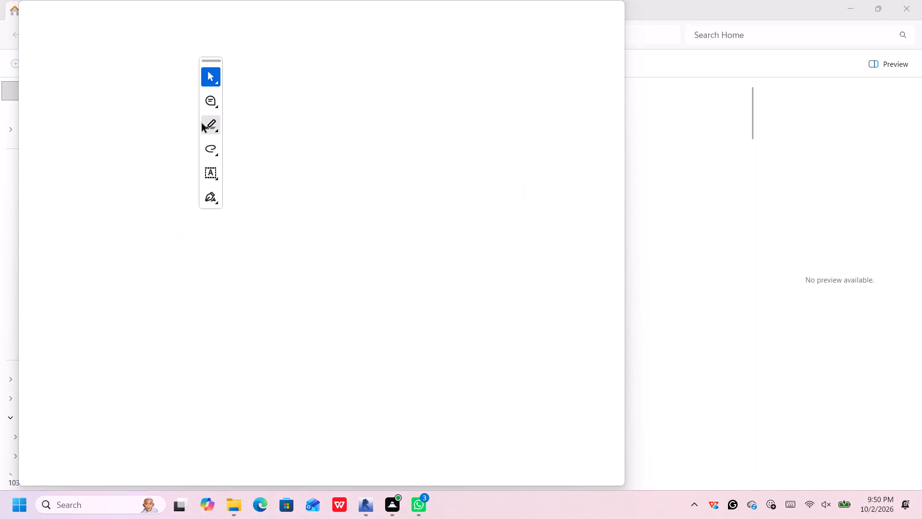
scroll(481, 283, down, 2)
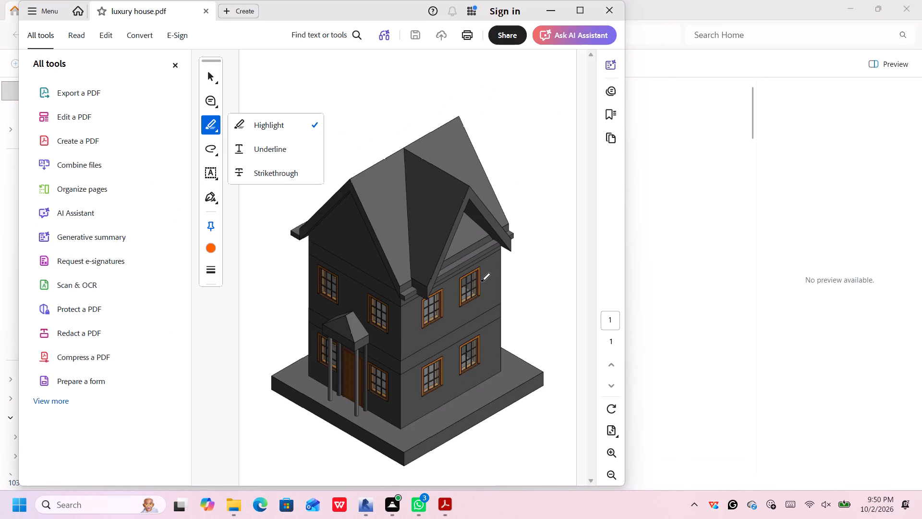
scroll(481, 281, down, 2)
click(610, 12)
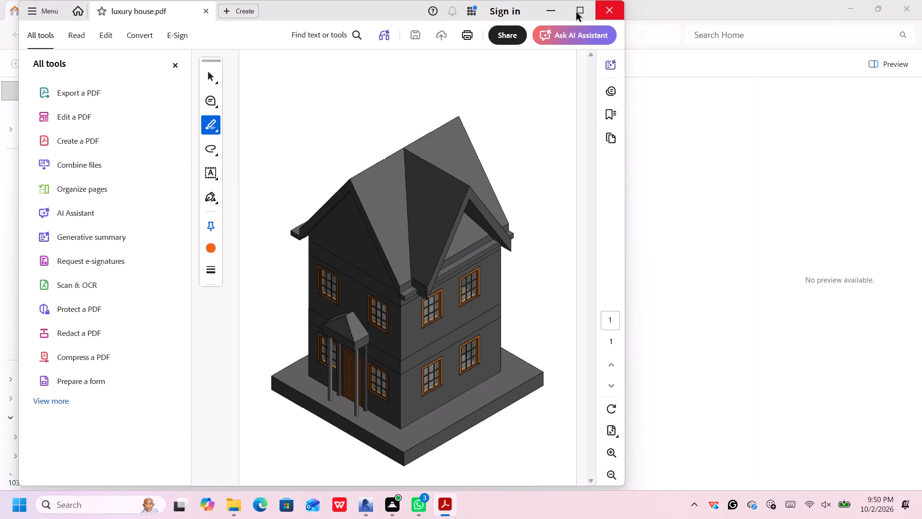